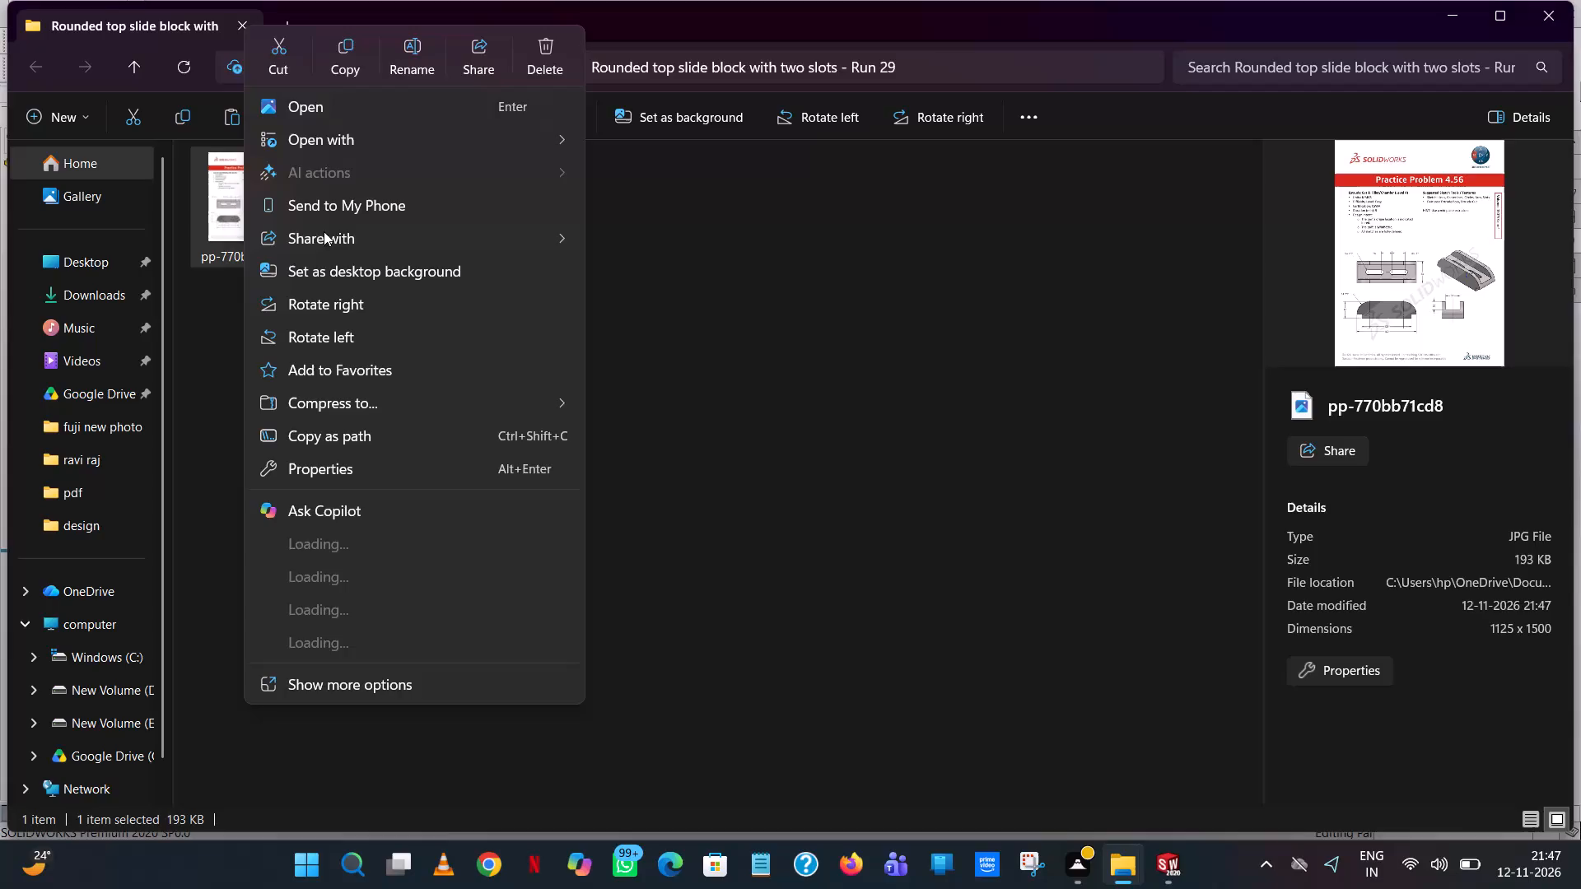
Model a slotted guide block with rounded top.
Cut the pp-770bb71cd8 image file from the Run 29 slide block folder.
click(287, 54)
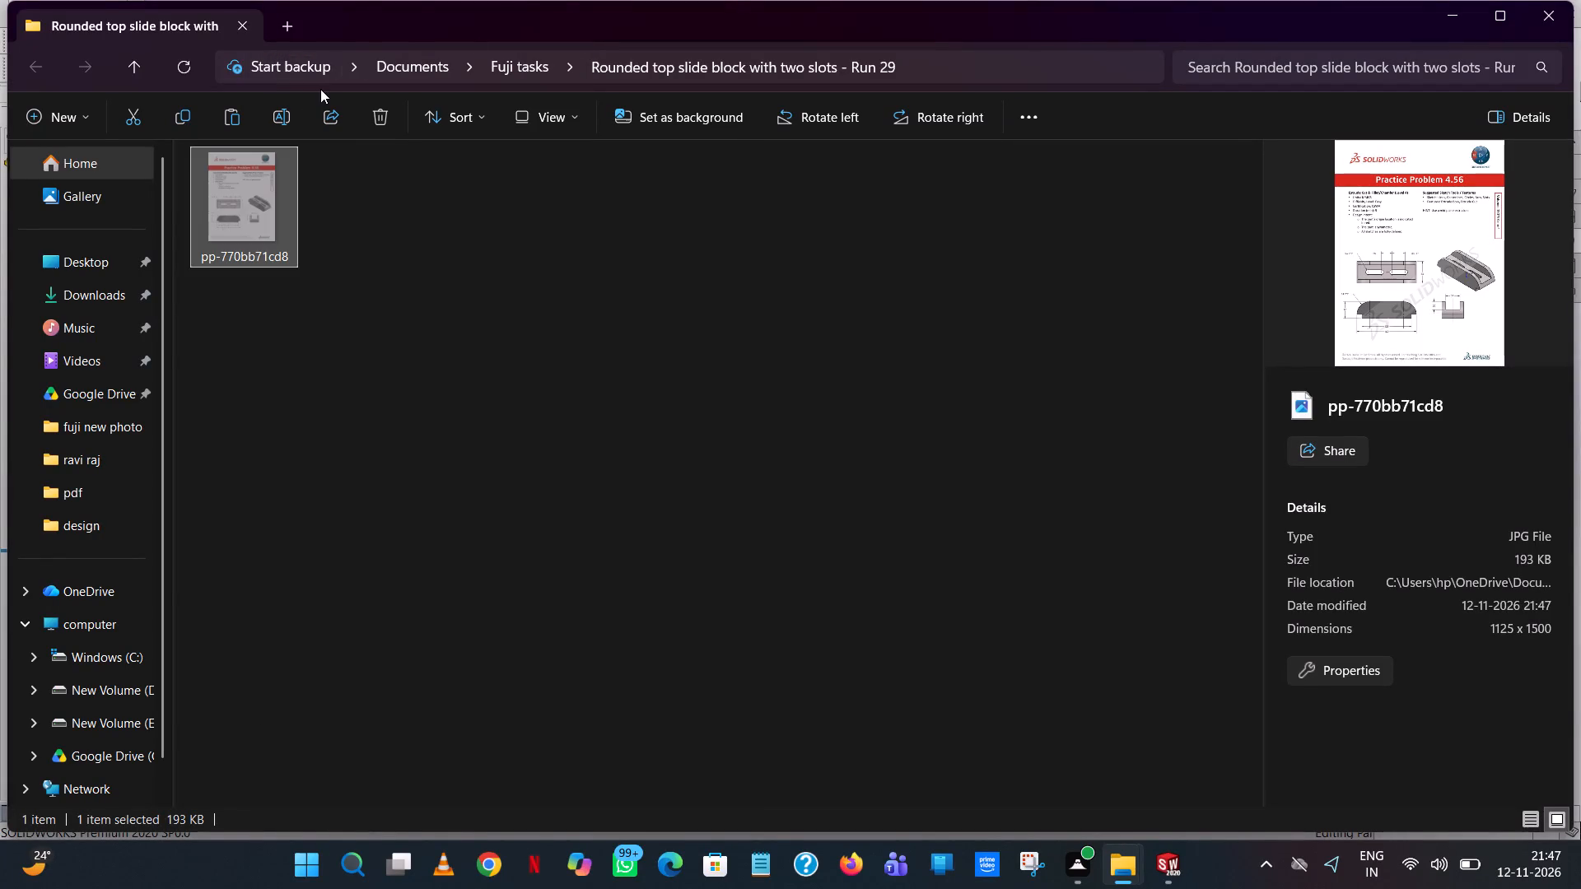
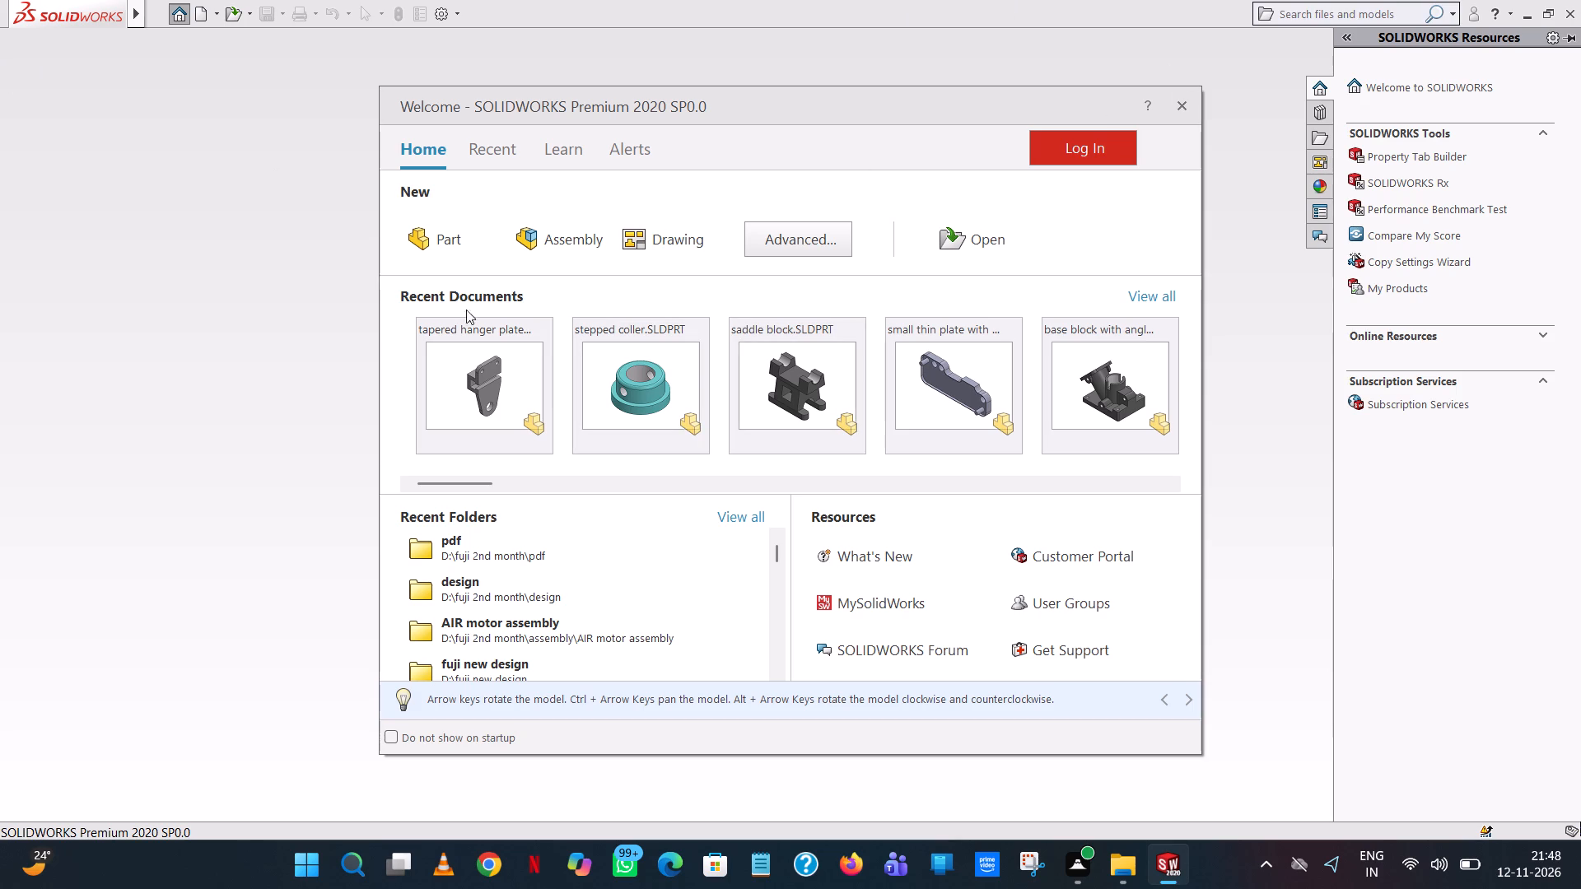
Create a new part document.
double_click(438, 237)
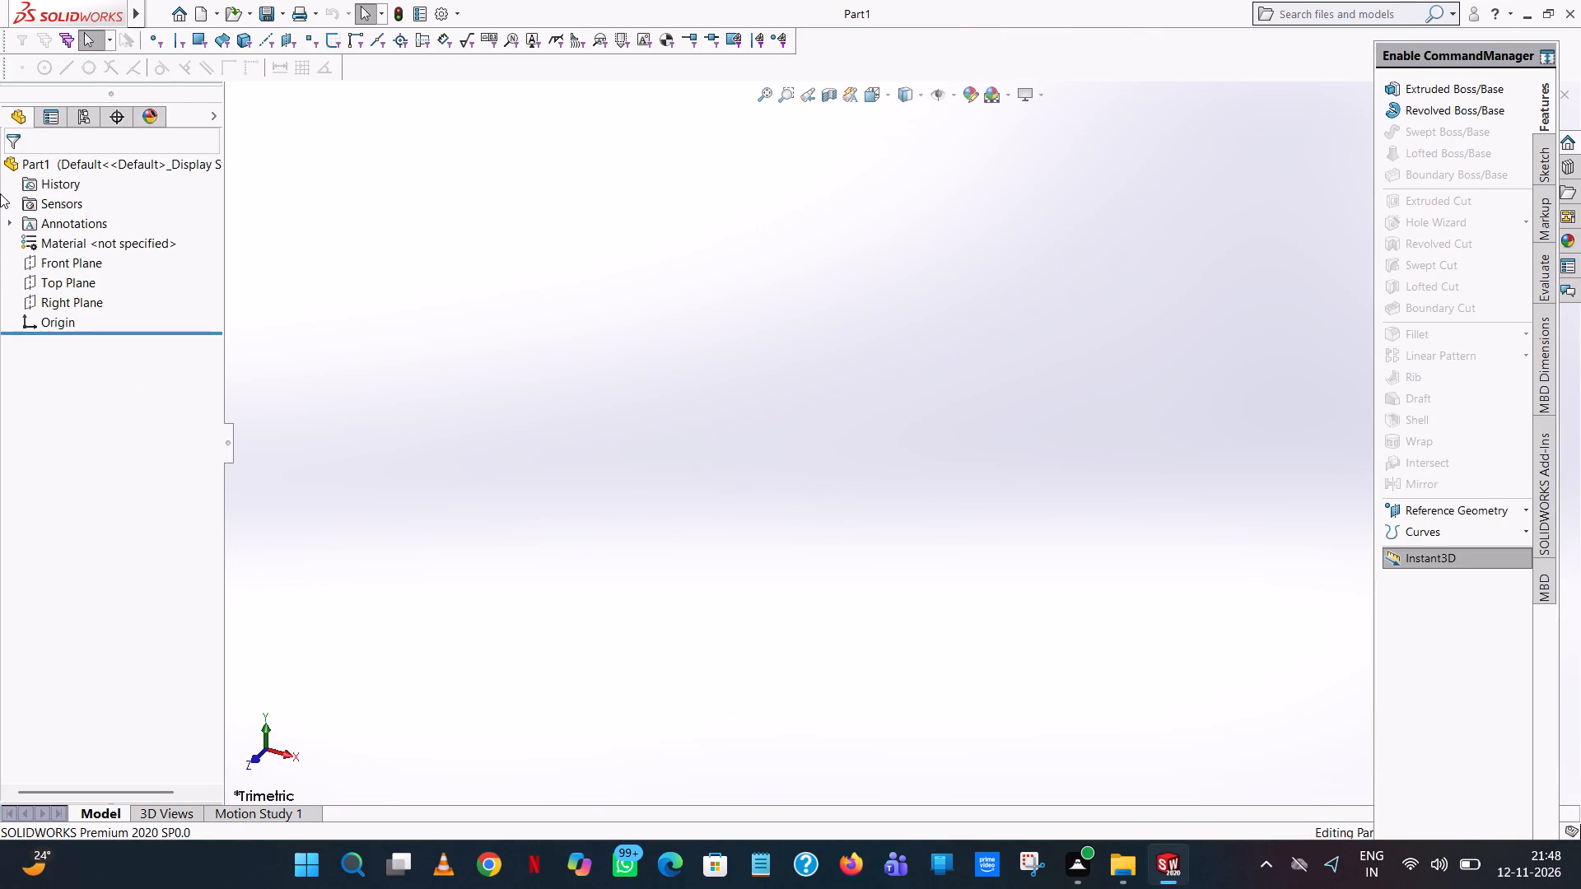
Start a sketch on the Front Plane and draw a horizontal line rightward from the origin, 125/2 mm long.
click(33, 262)
click(43, 241)
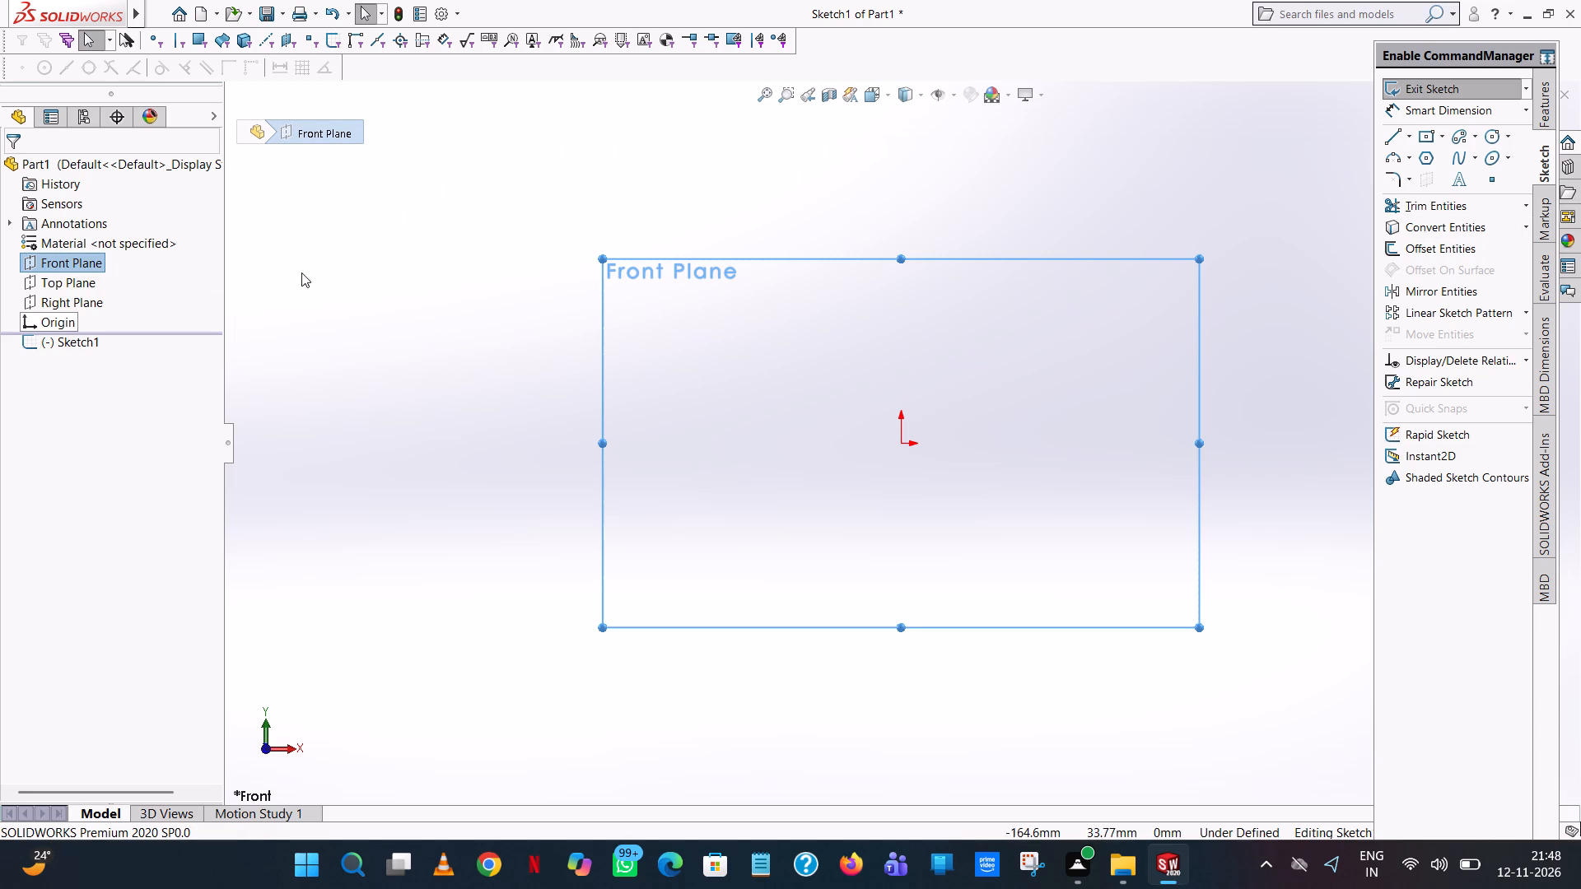
click(1396, 131)
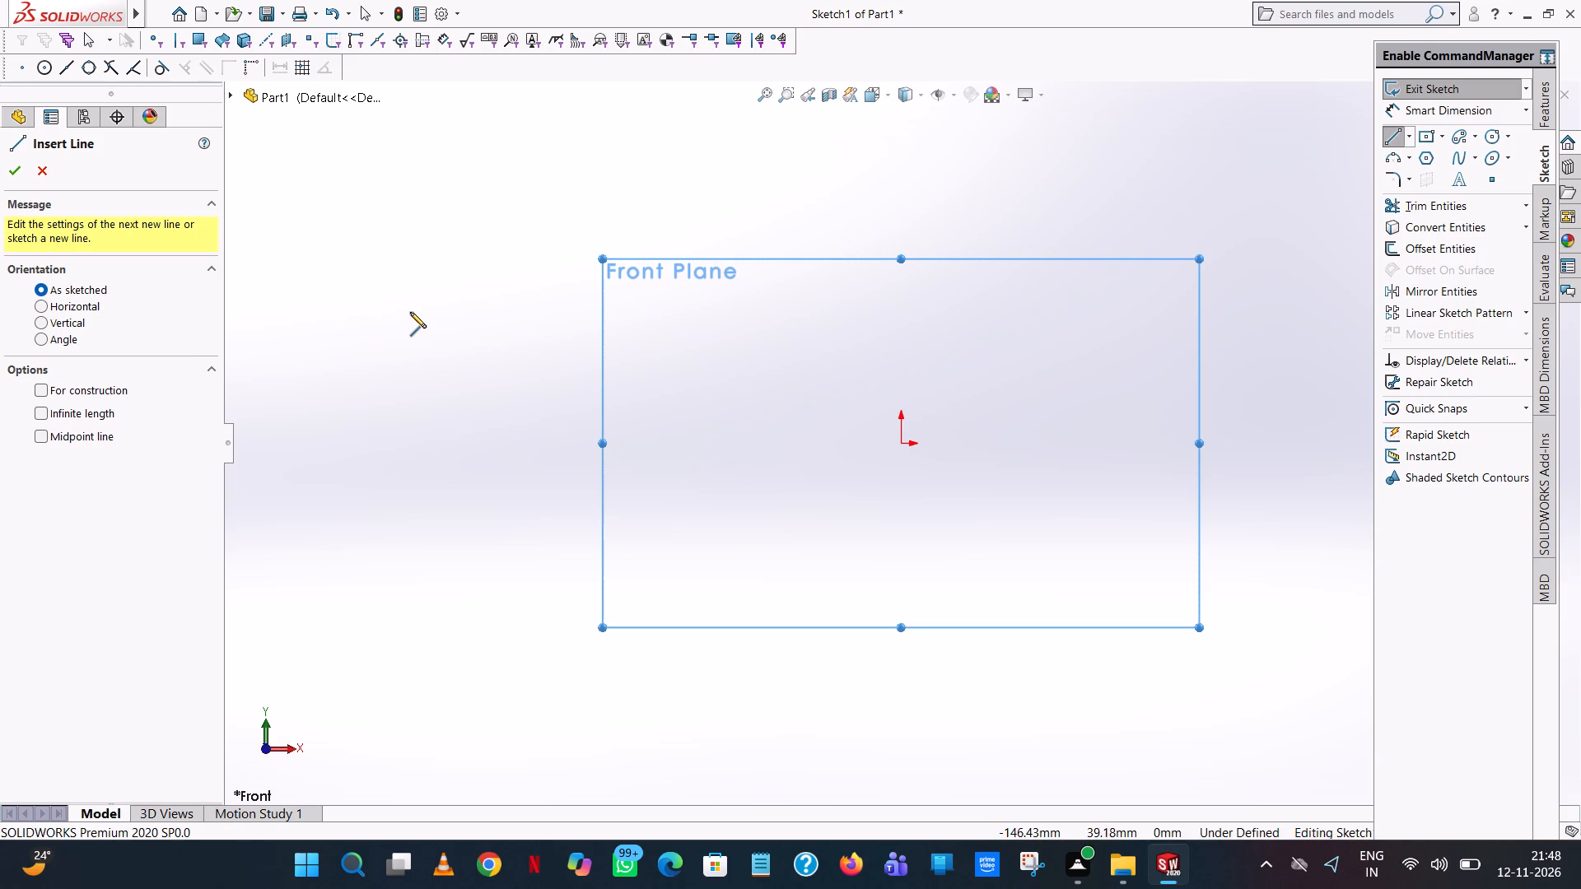
click(902, 442)
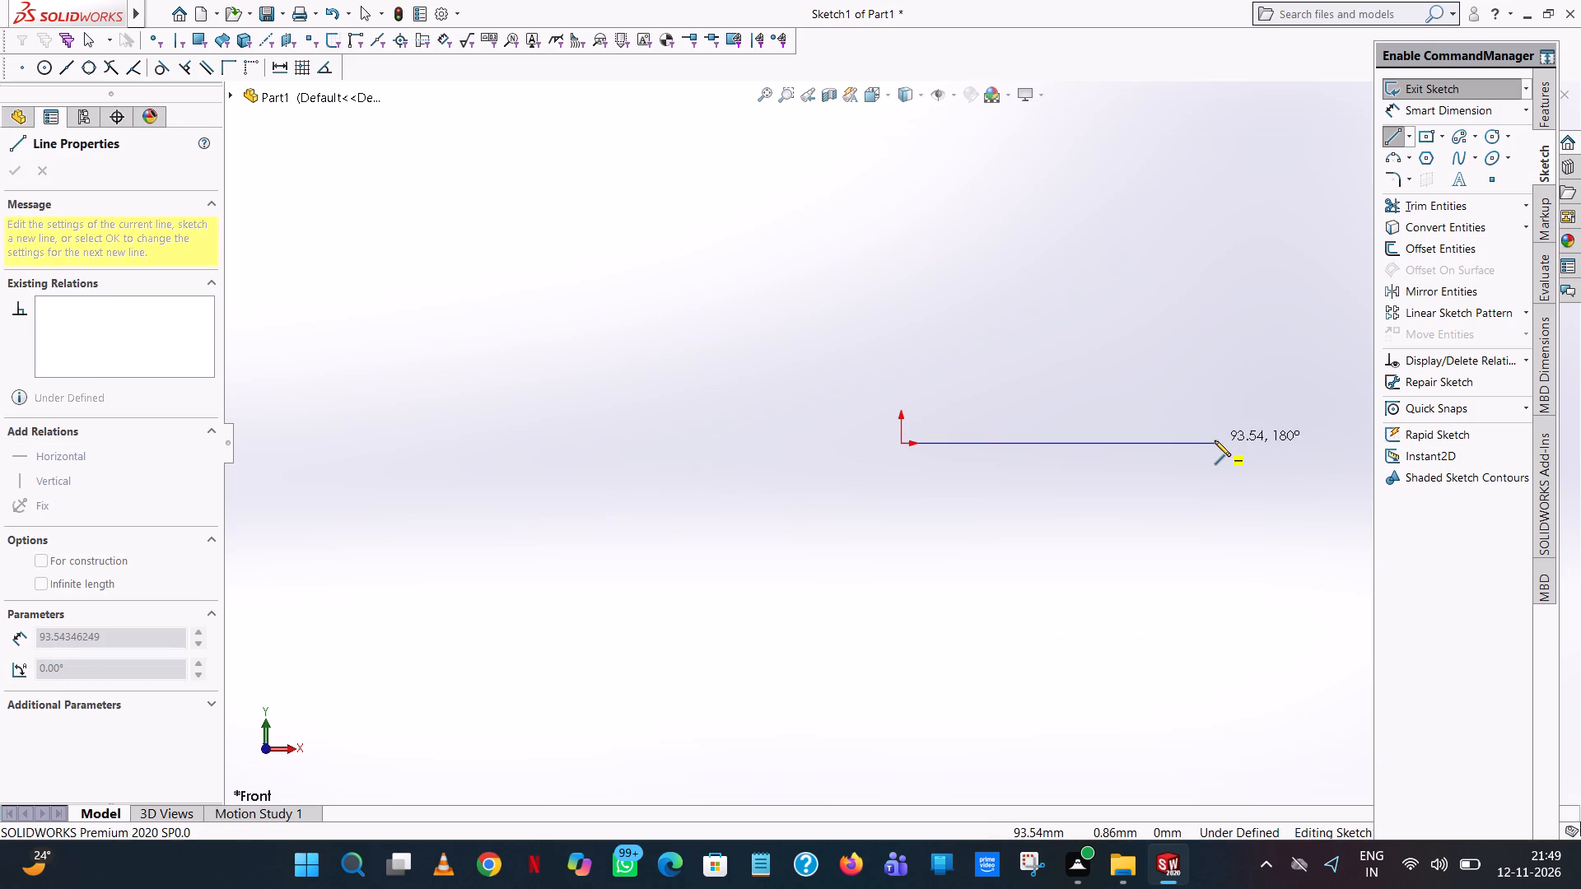
click(1215, 440)
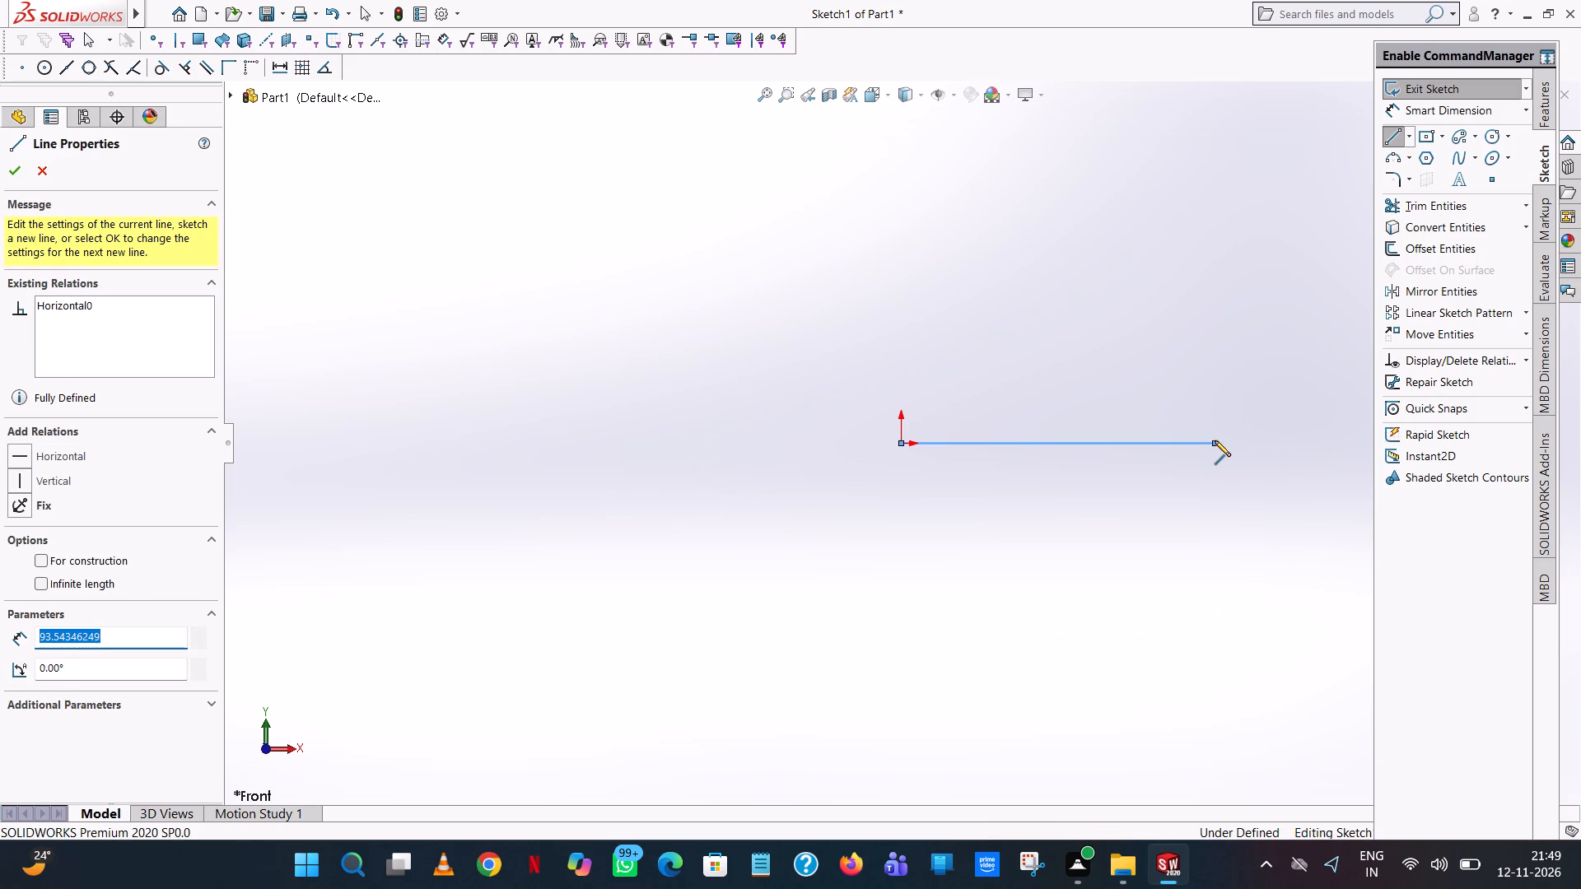
key(7)
key(5)
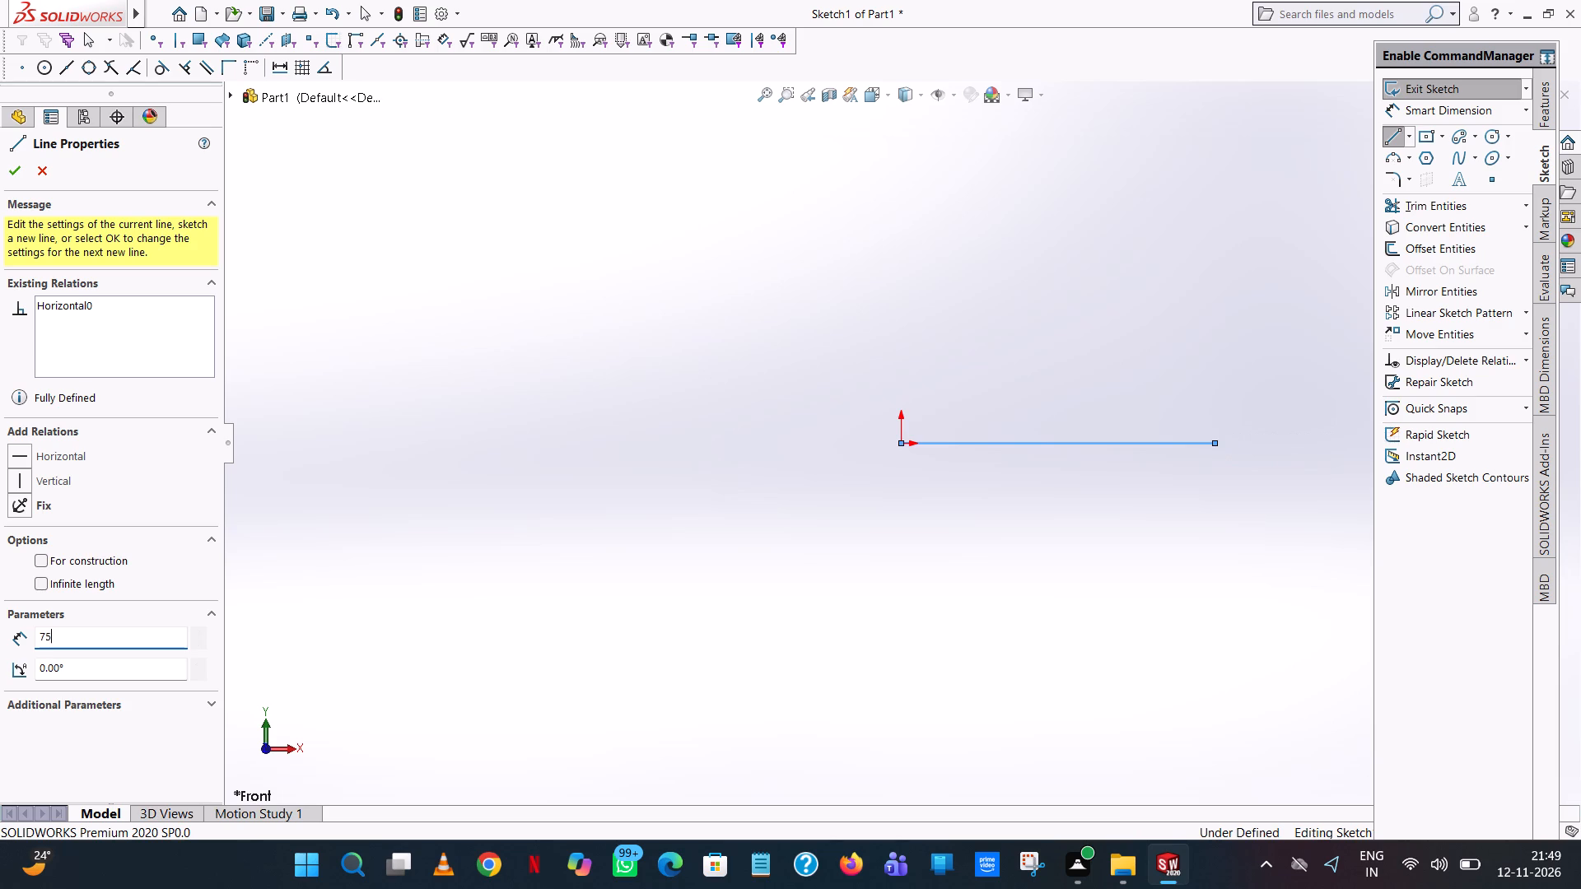
key(BackSpace)
key(BackSpace)
text(125/)
key(2)
key(Return)
Draw a 10 mm vertical line upward from the right end of the horizontal base line.
click(1111, 399)
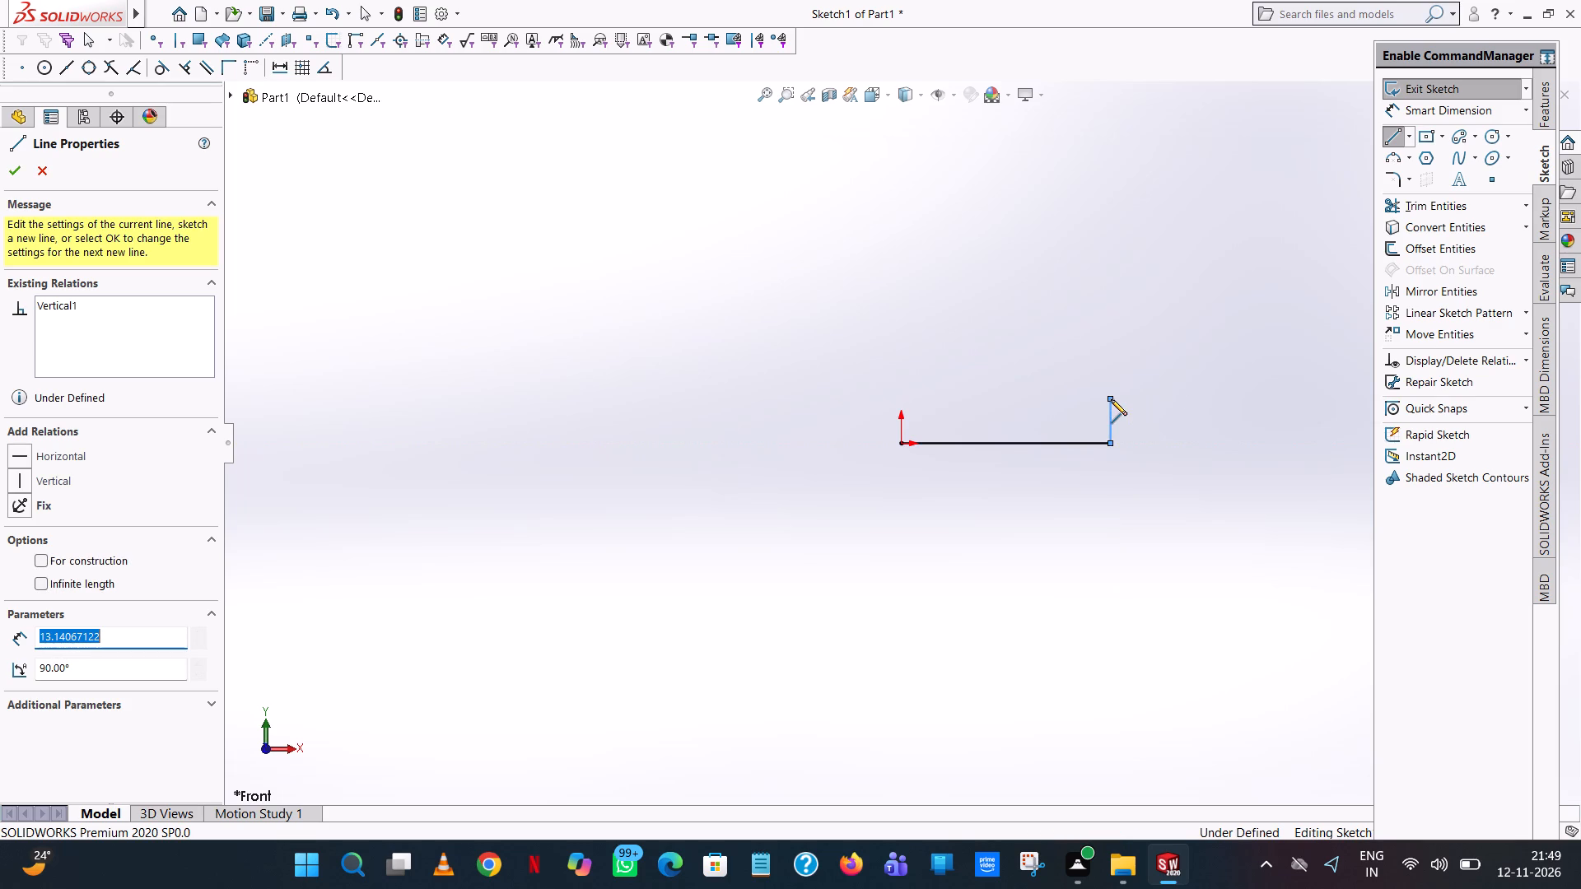
text(10)
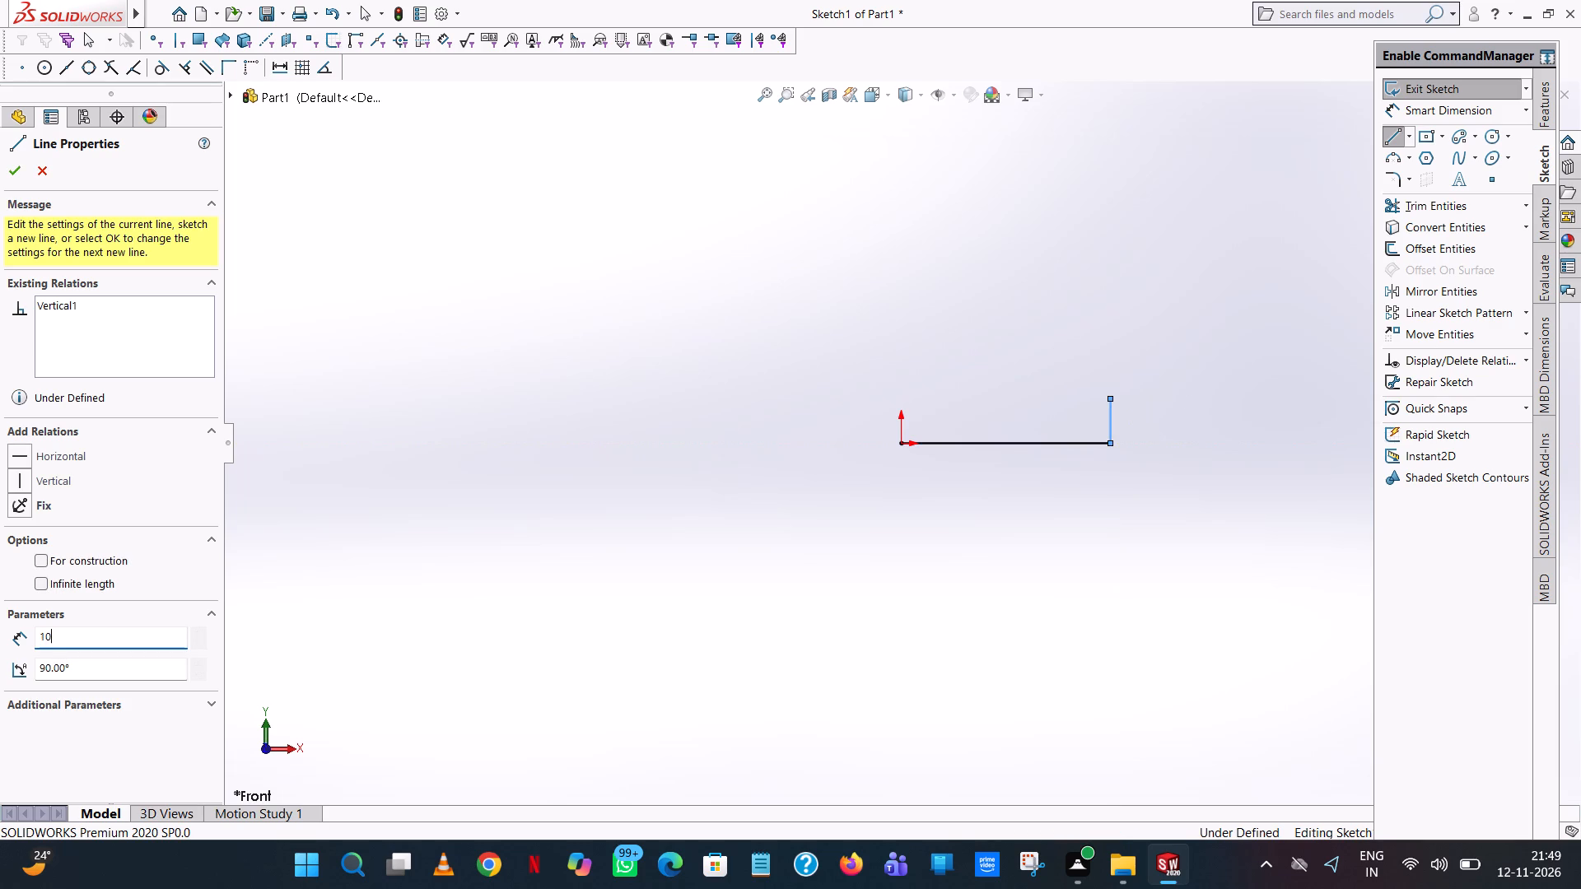
key(Return)
right_click(1170, 406)
click(1197, 410)
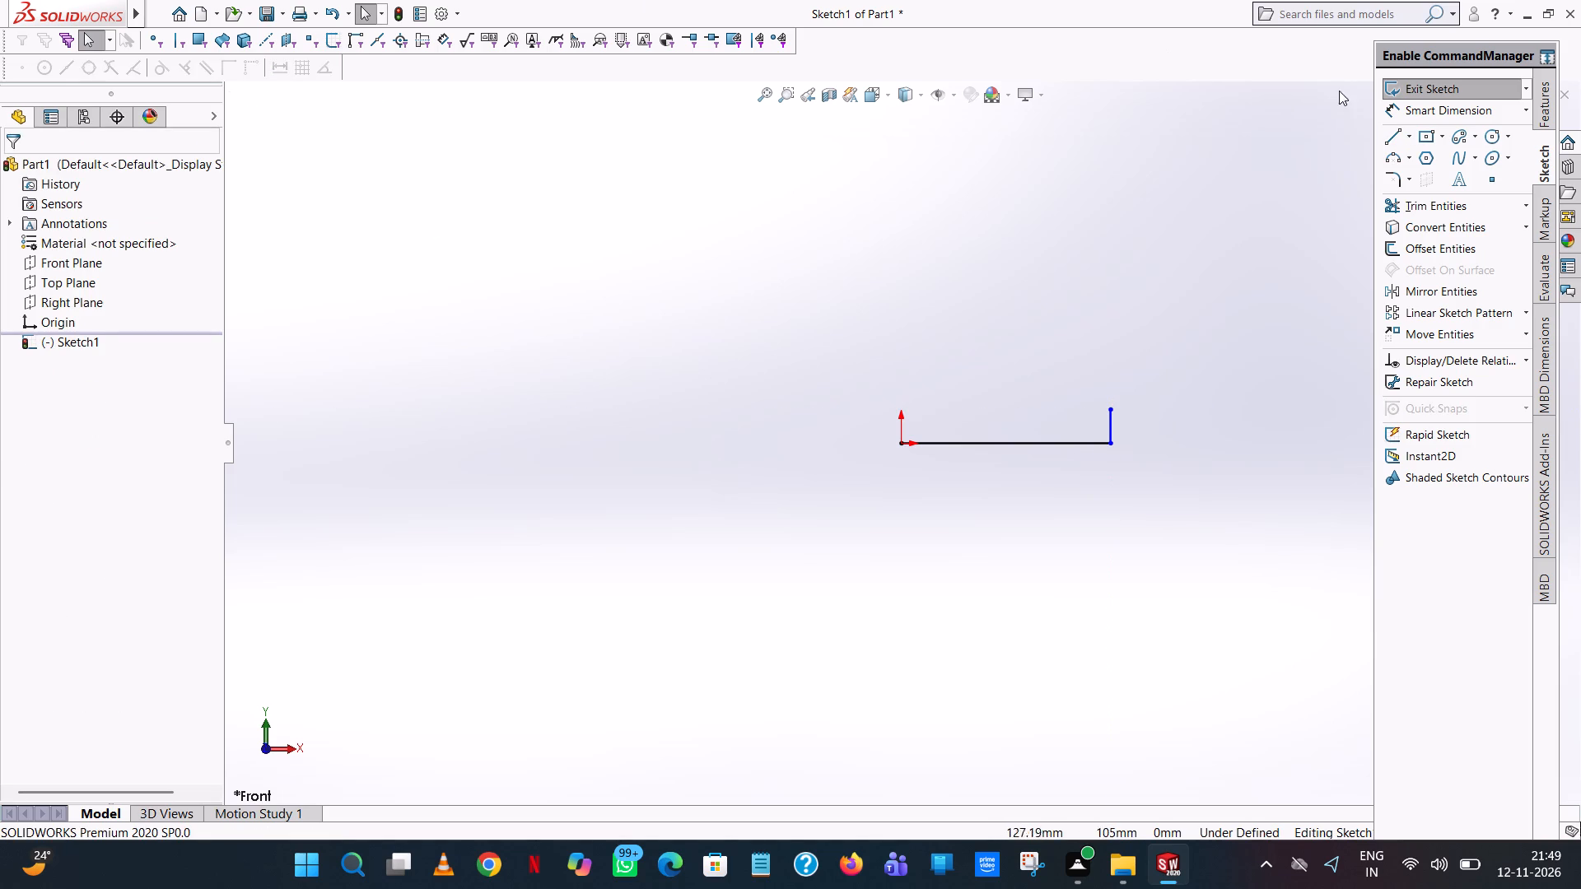
Draw a 10 mm vertical line up from the origin, continued by a horizontal line rightward 150/2 mm long.
click(1387, 131)
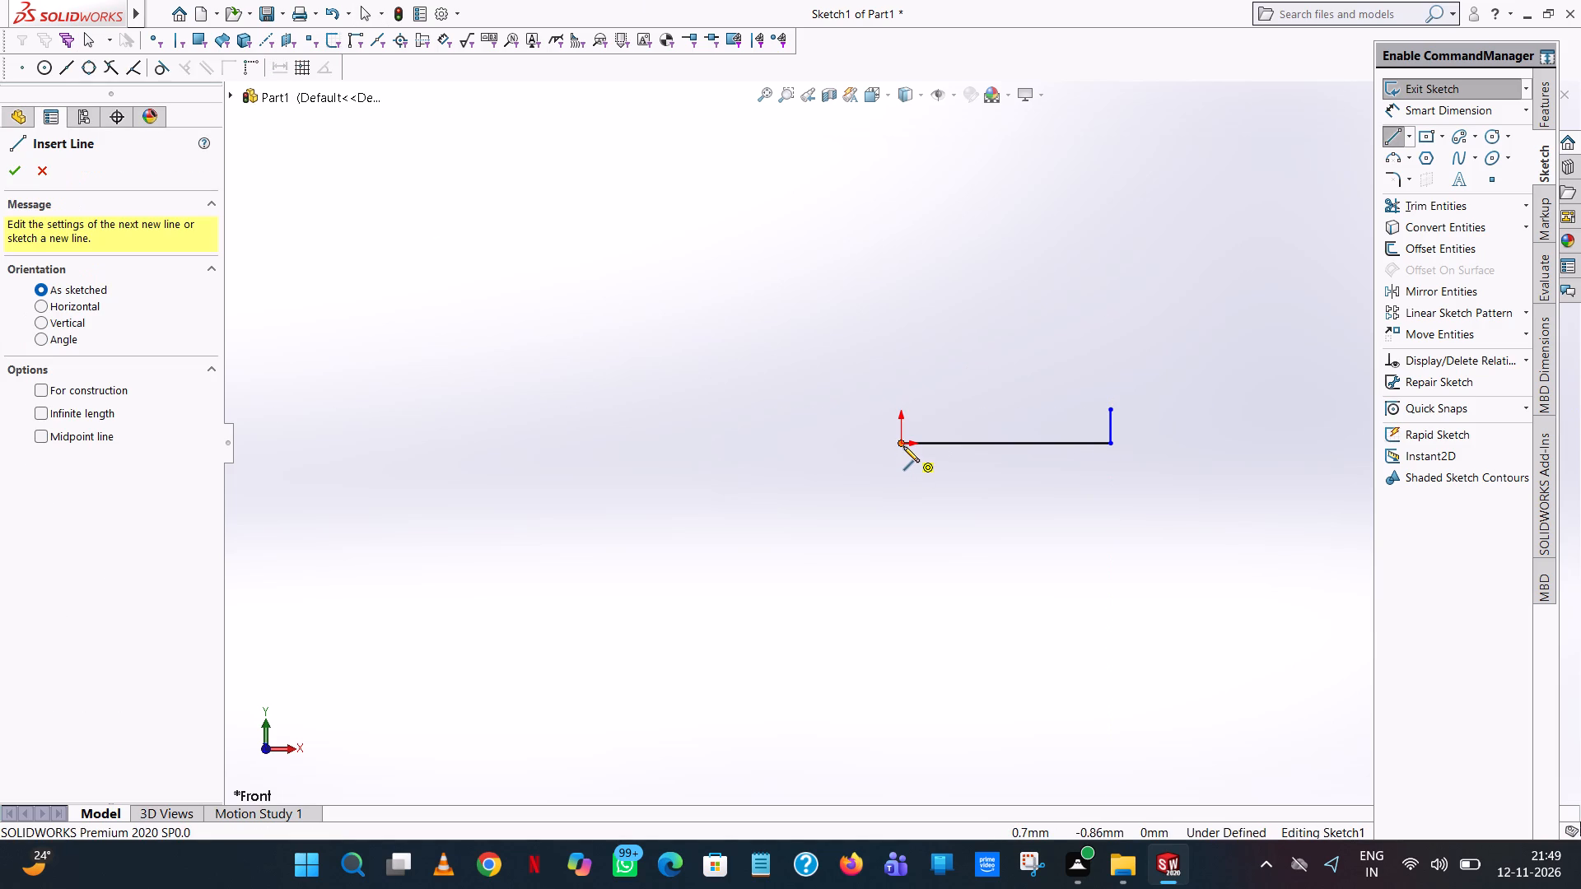
click(903, 445)
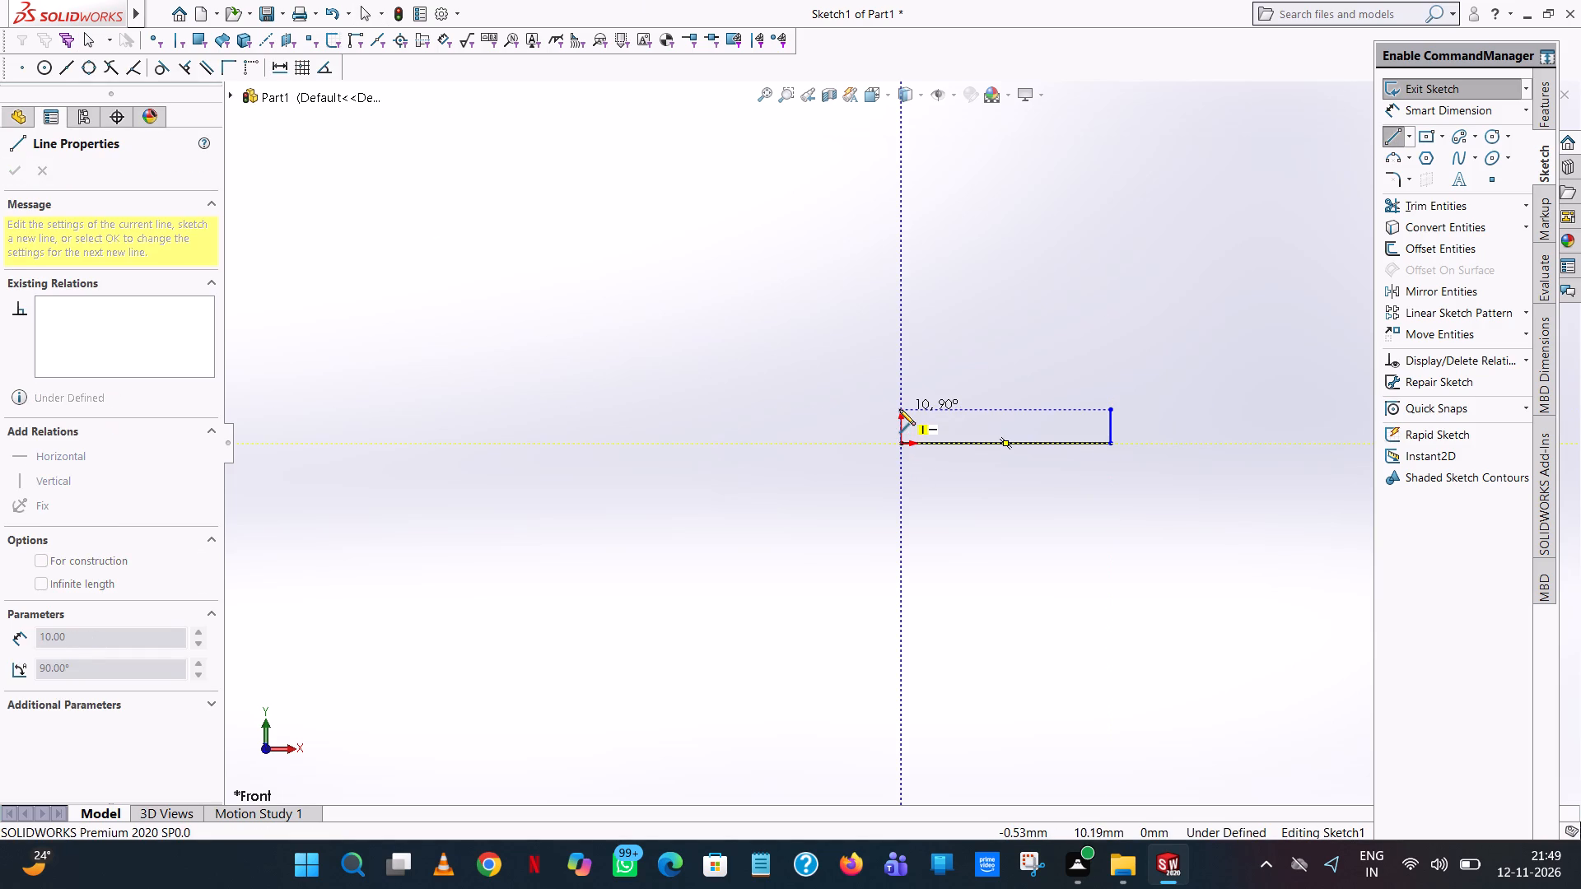
click(899, 409)
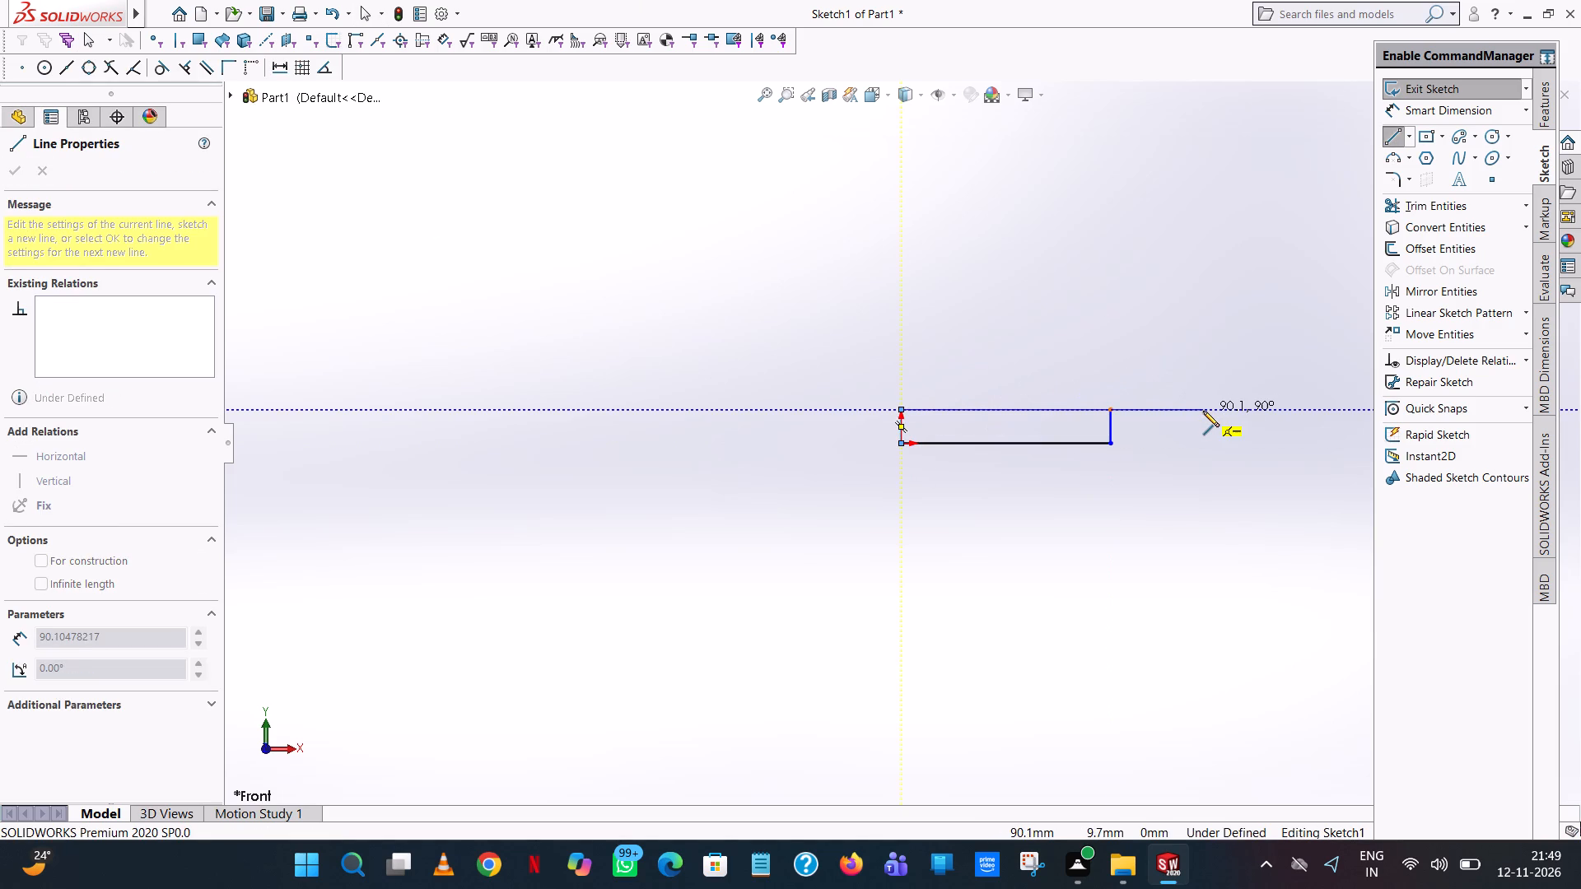
click(1203, 411)
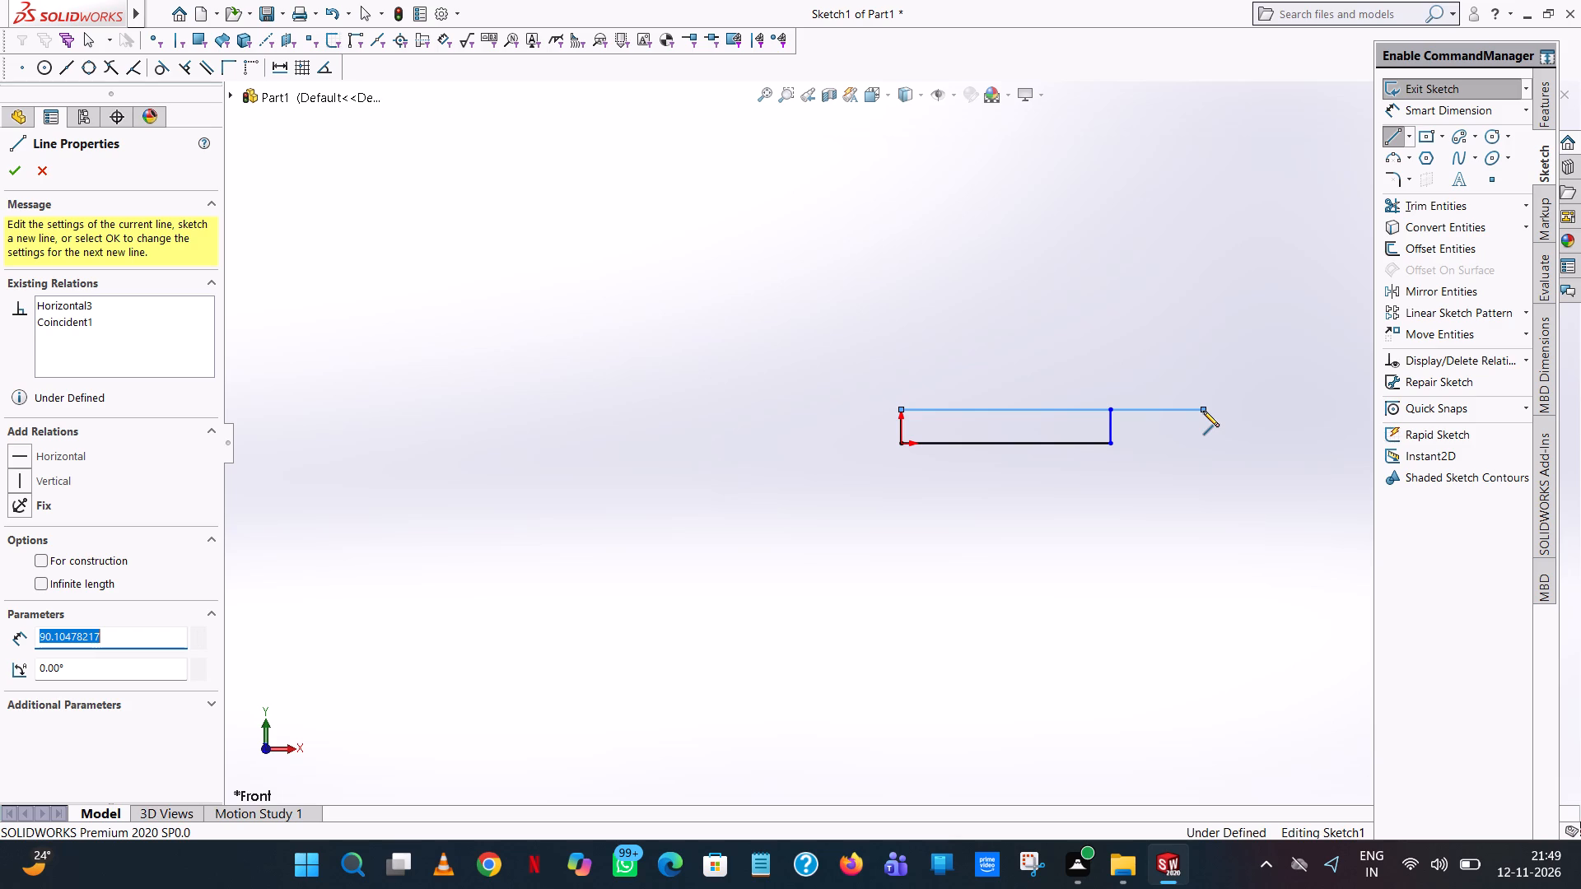
text(150)
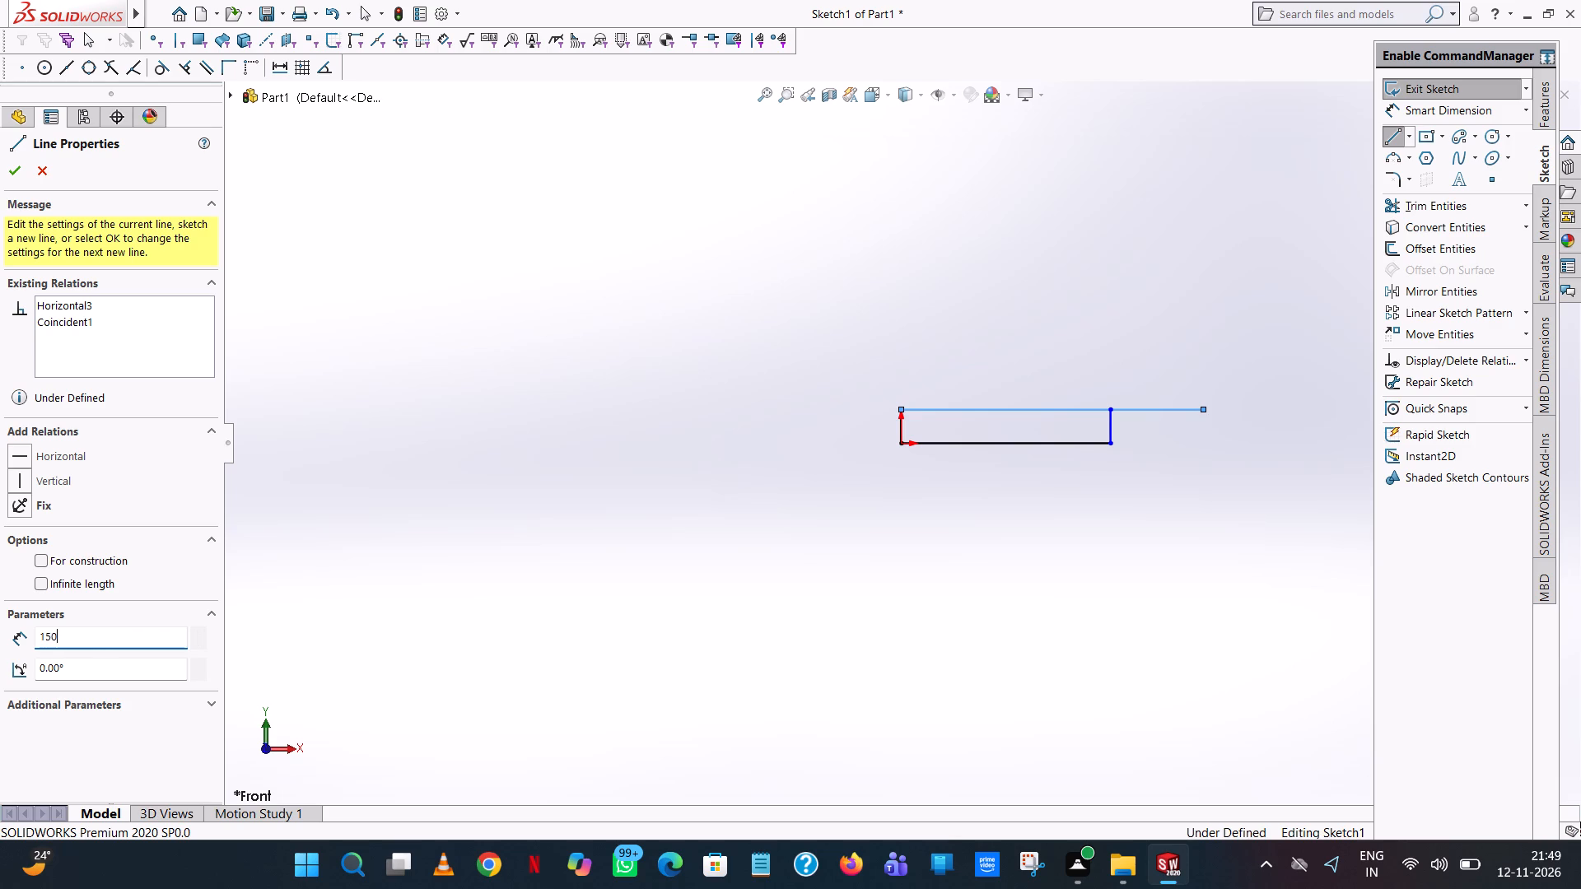
text(/2)
key(Return)
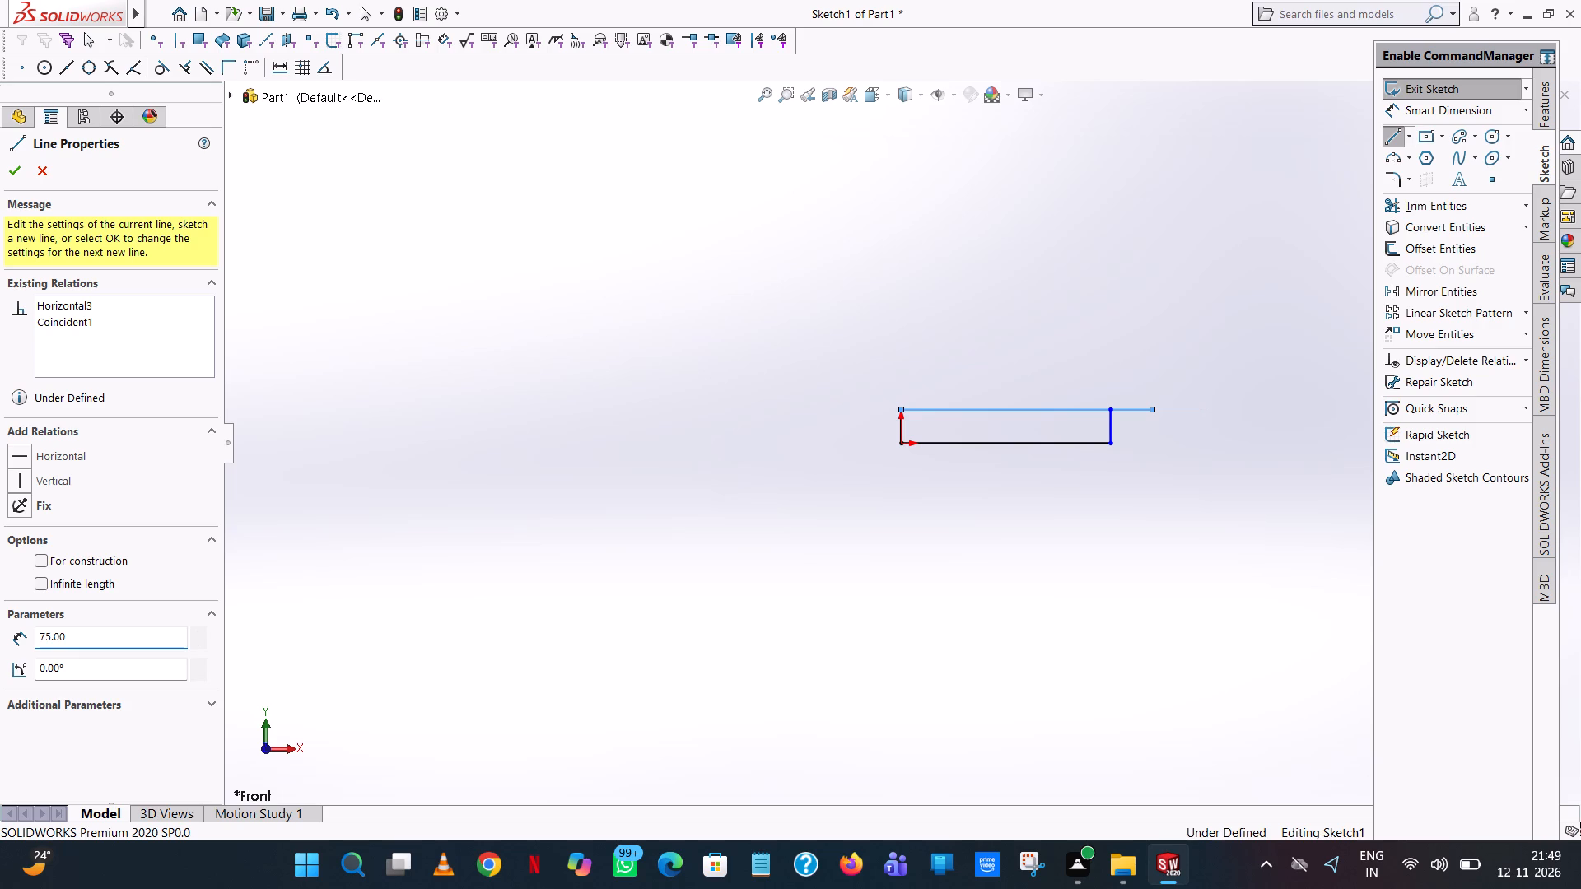
right_click(1203, 411)
click(1286, 422)
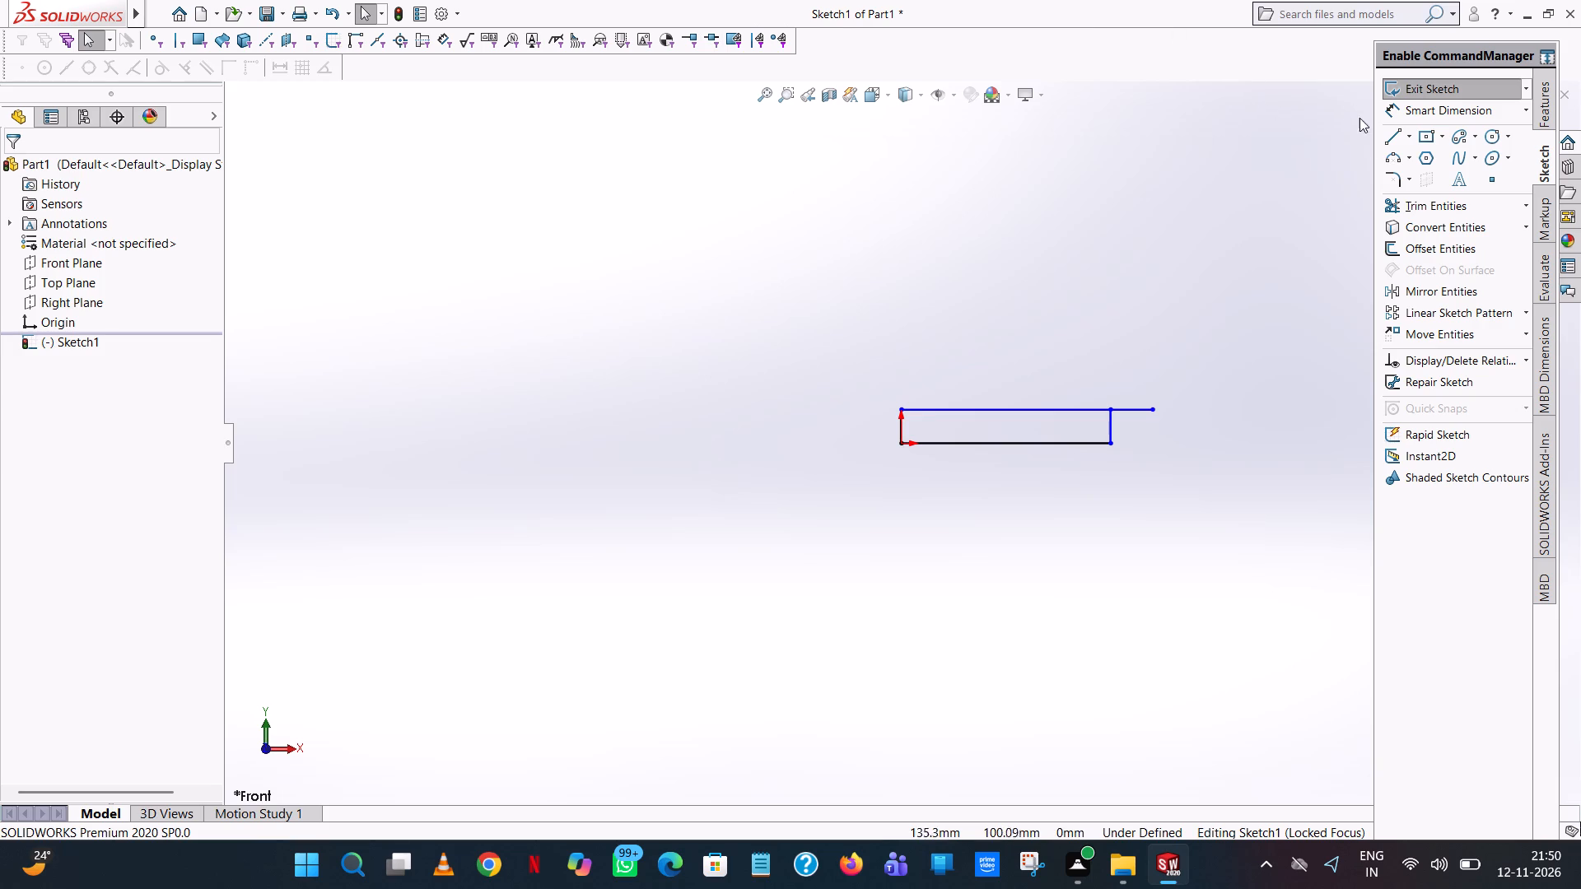
Draw a connected chain from the origin: 42 mm vertically up, 75 mm horizontally left, and 32 mm vertically down.
click(1389, 131)
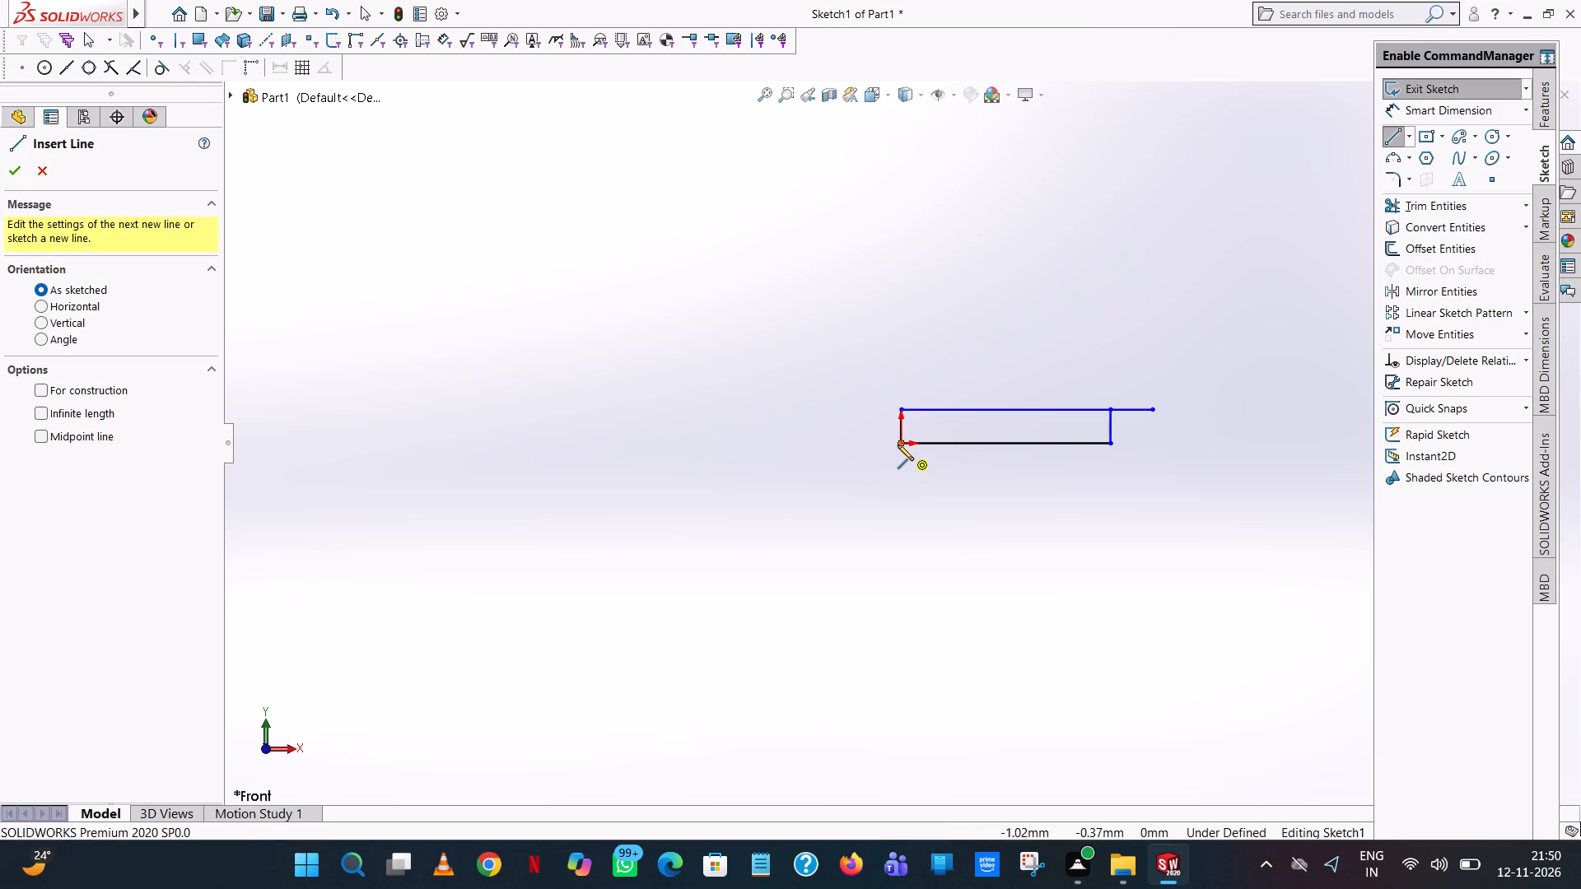
click(898, 444)
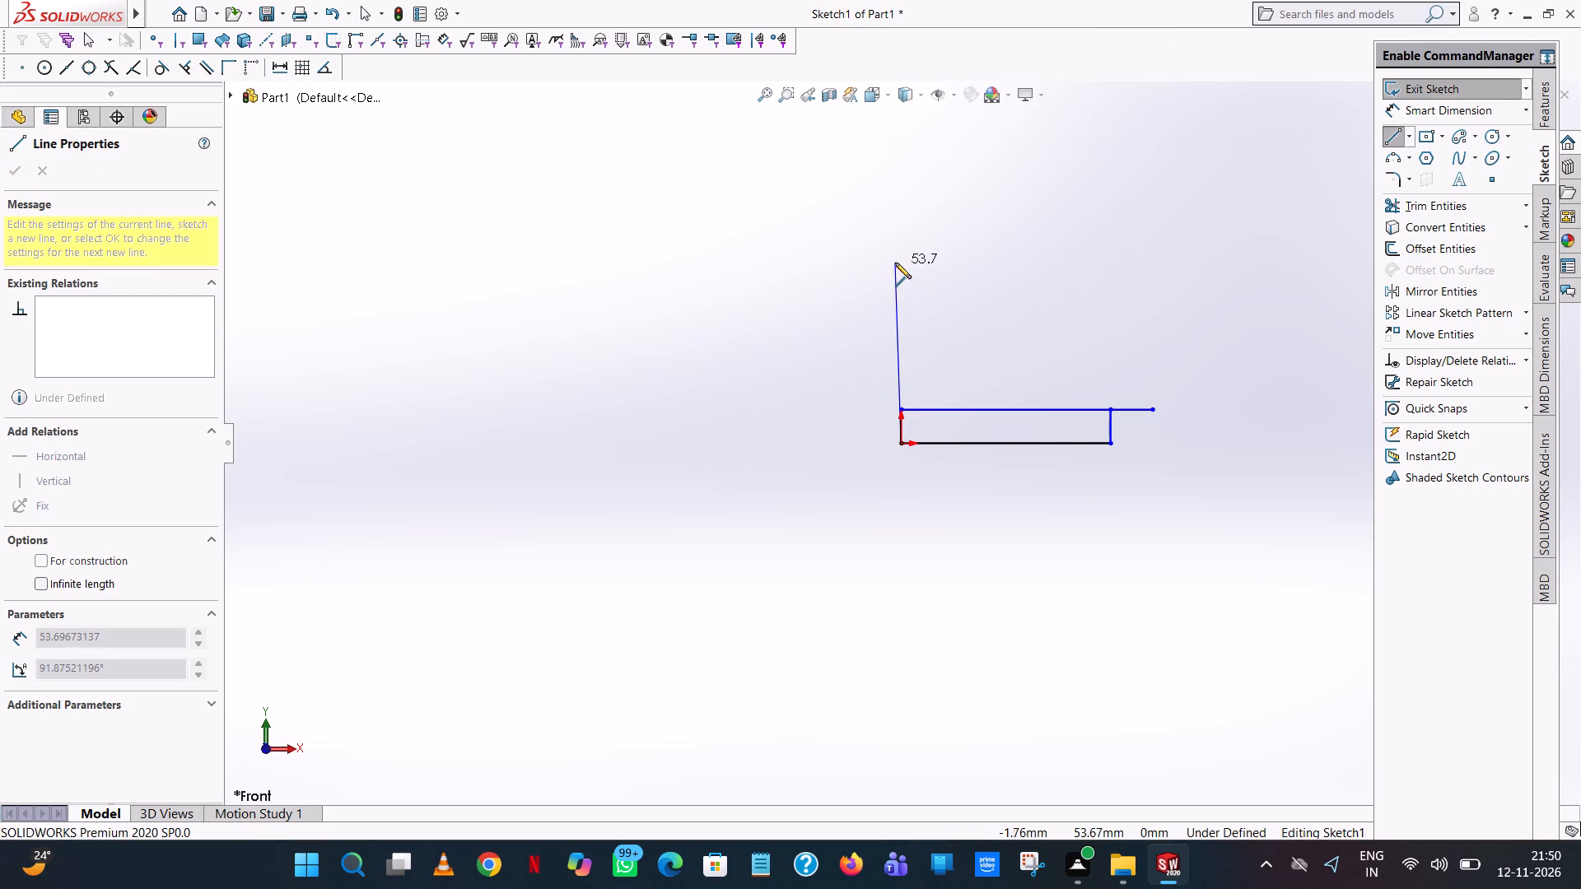
click(905, 277)
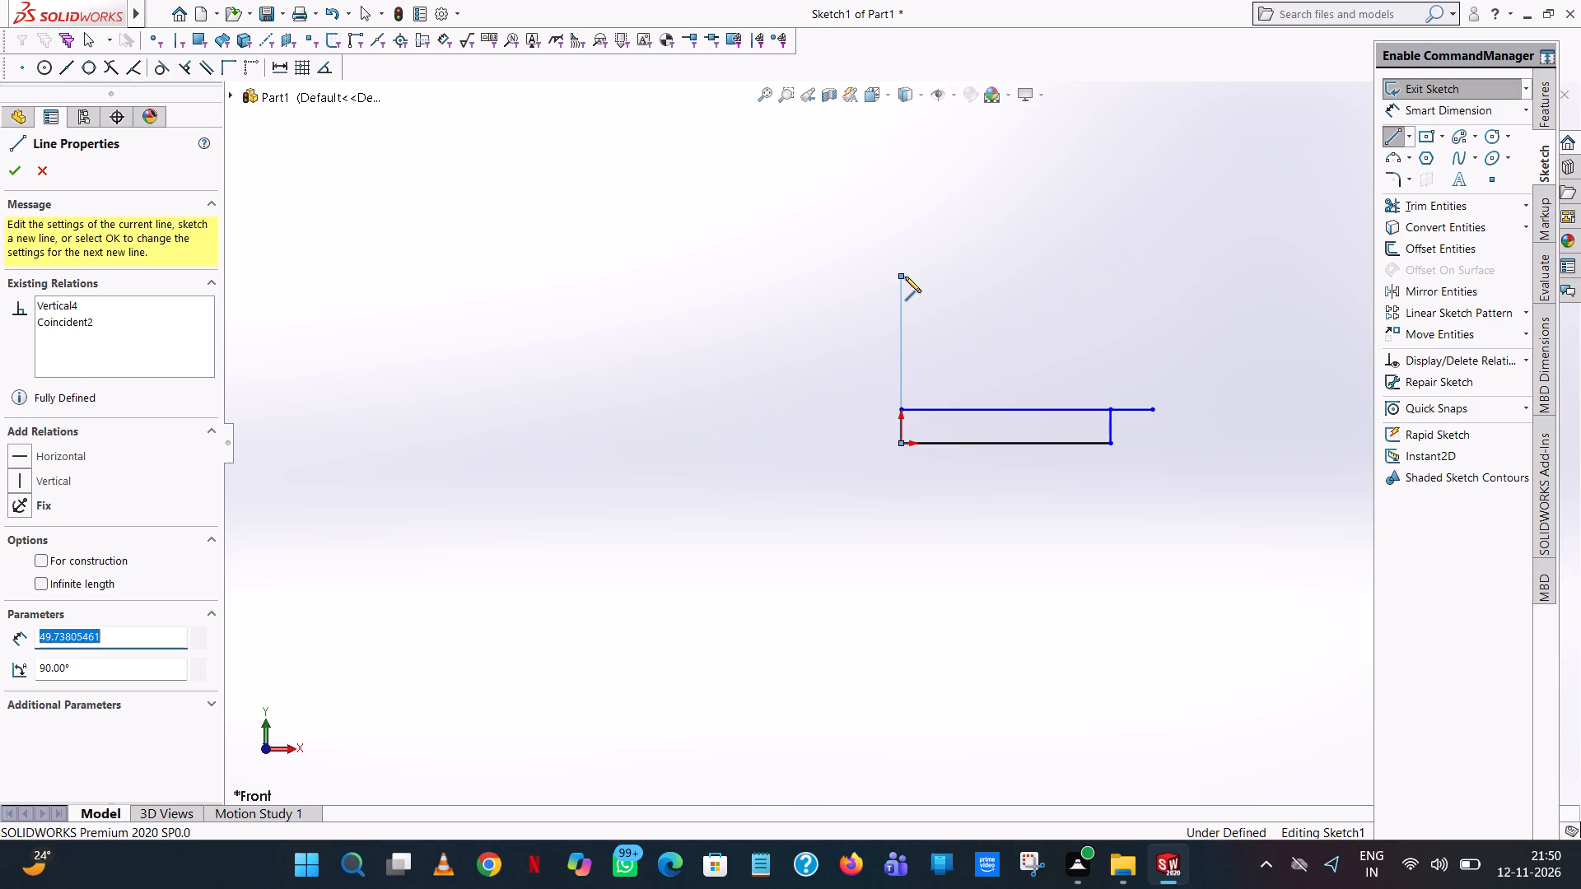
key(4)
key(2)
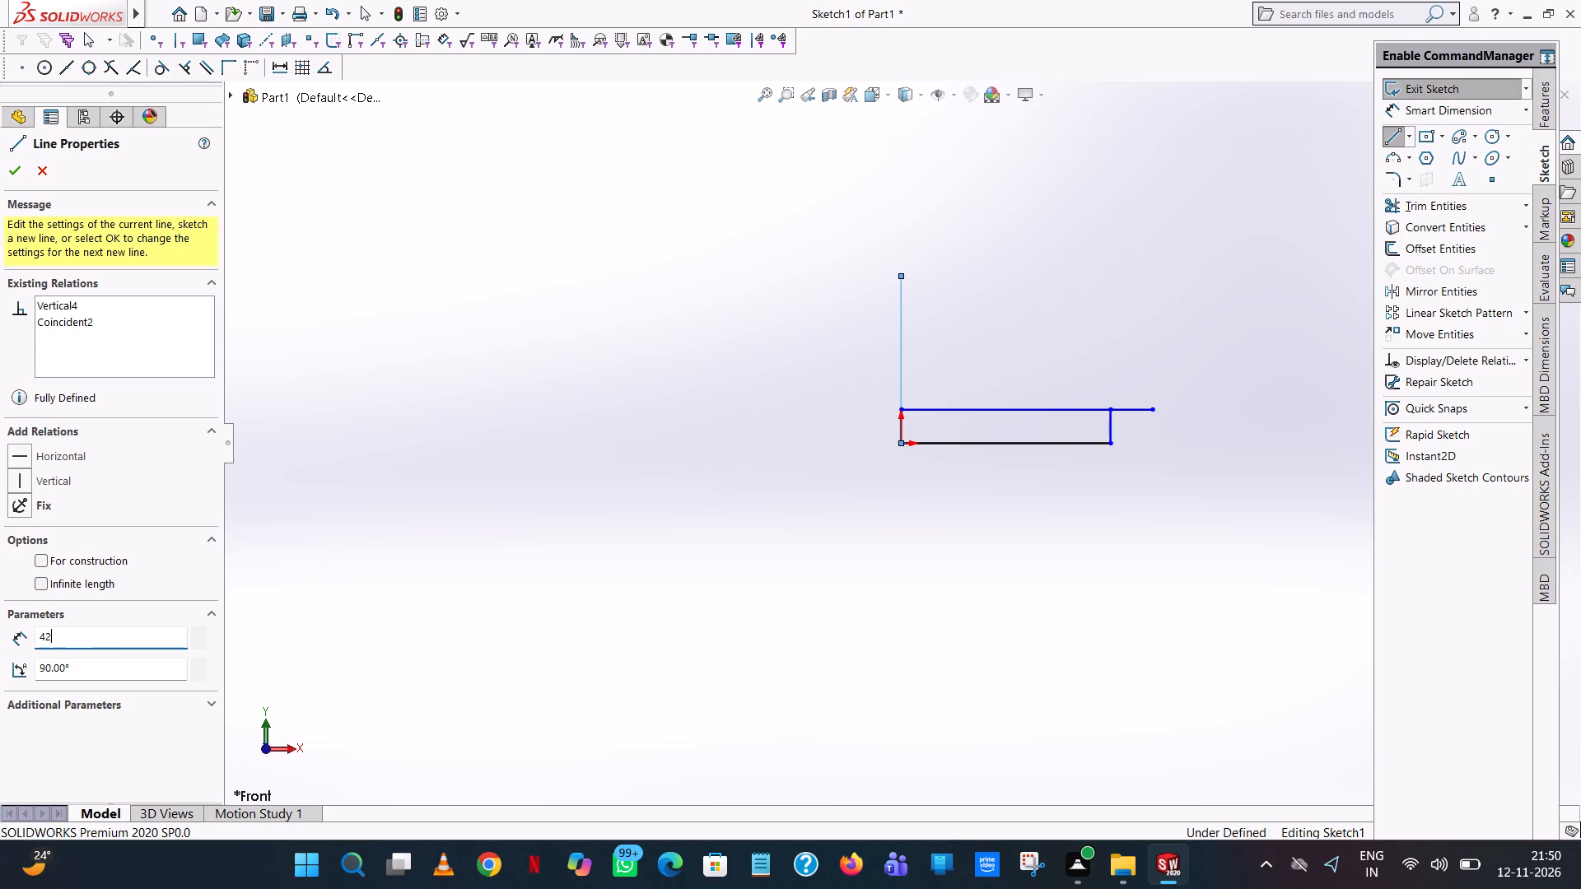
key(Return)
click(693, 301)
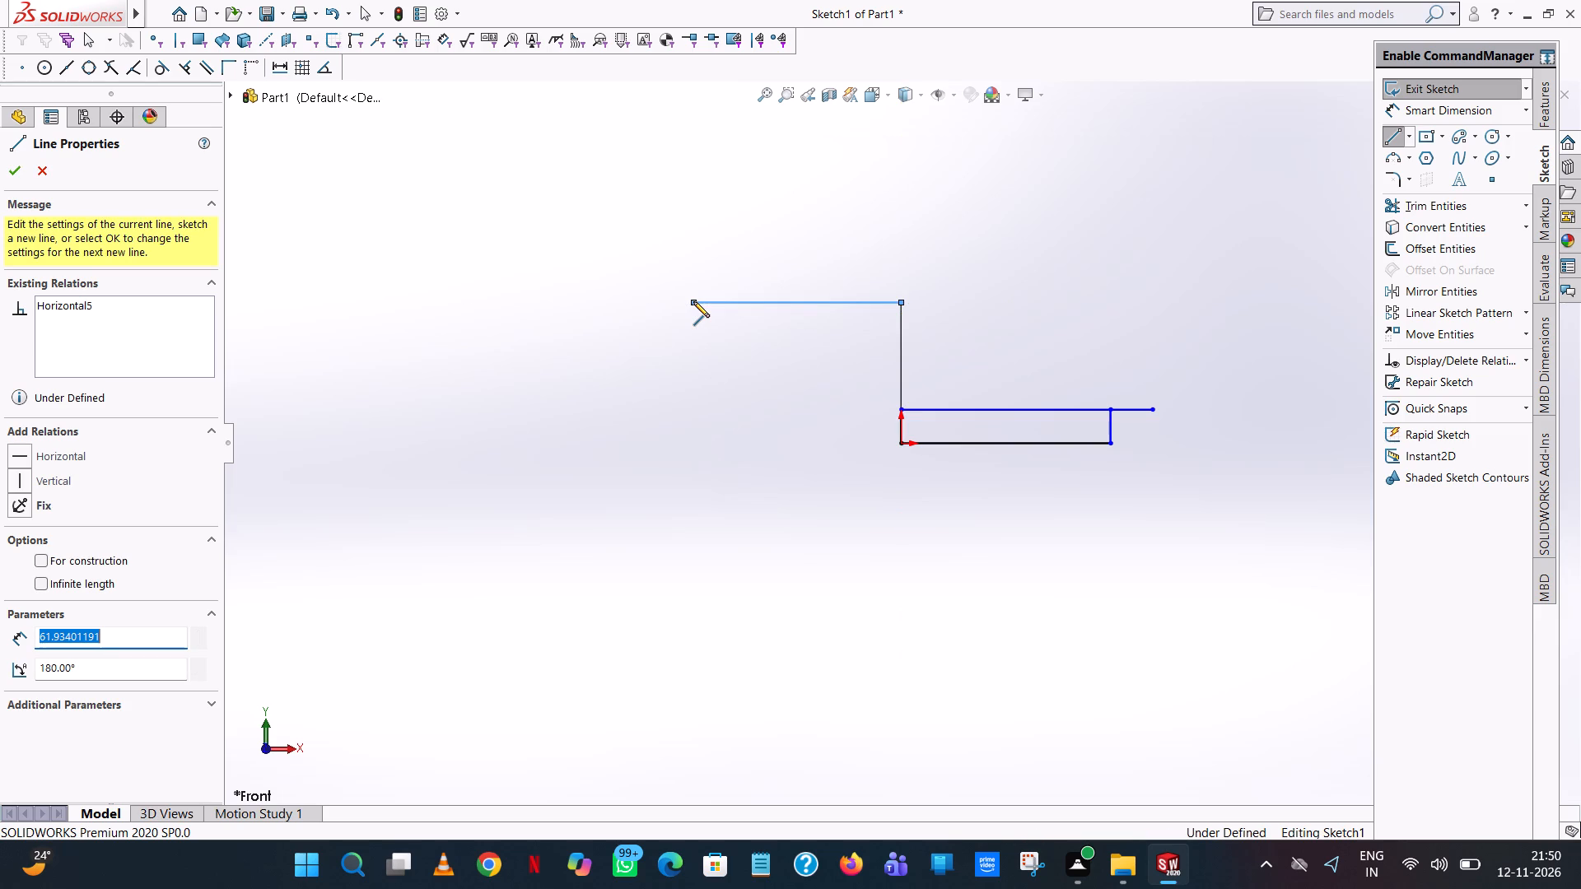
text(75)
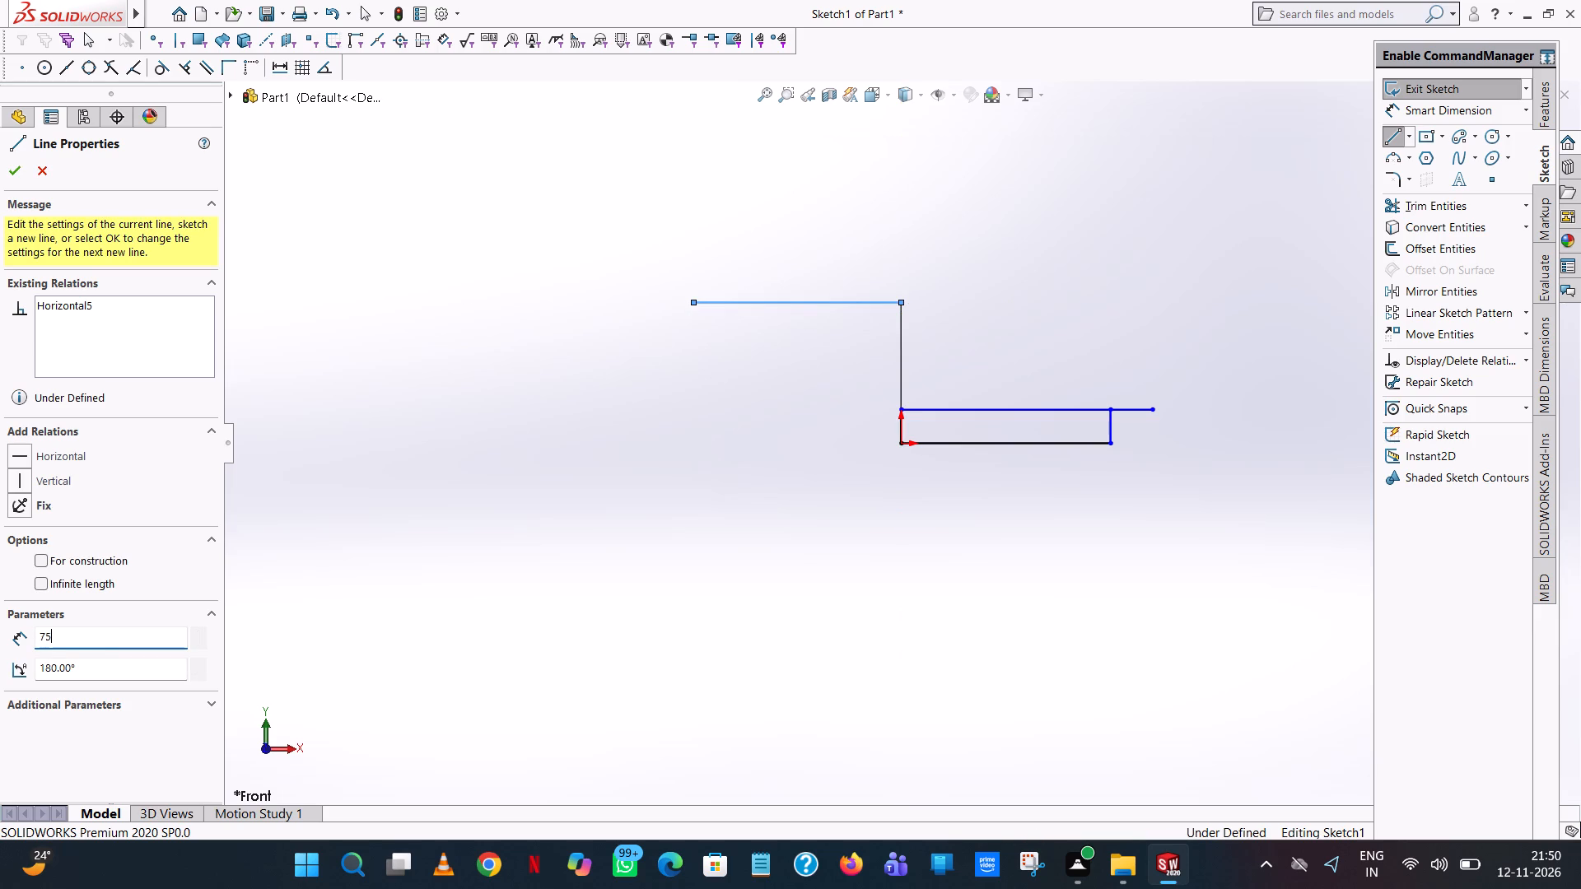
key(Return)
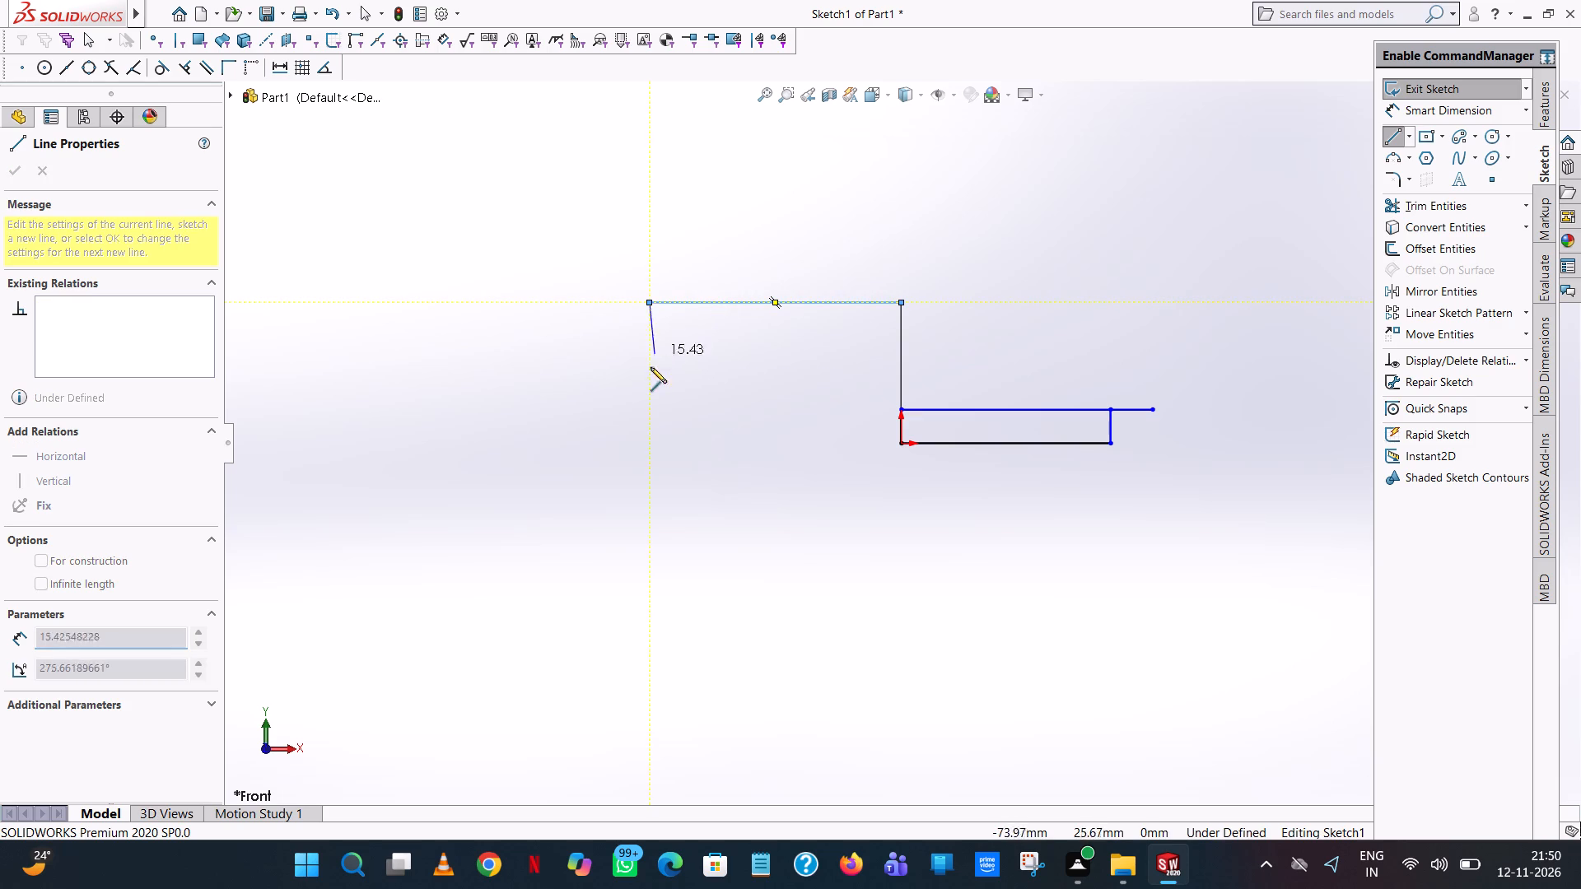
click(647, 408)
right_click(647, 408)
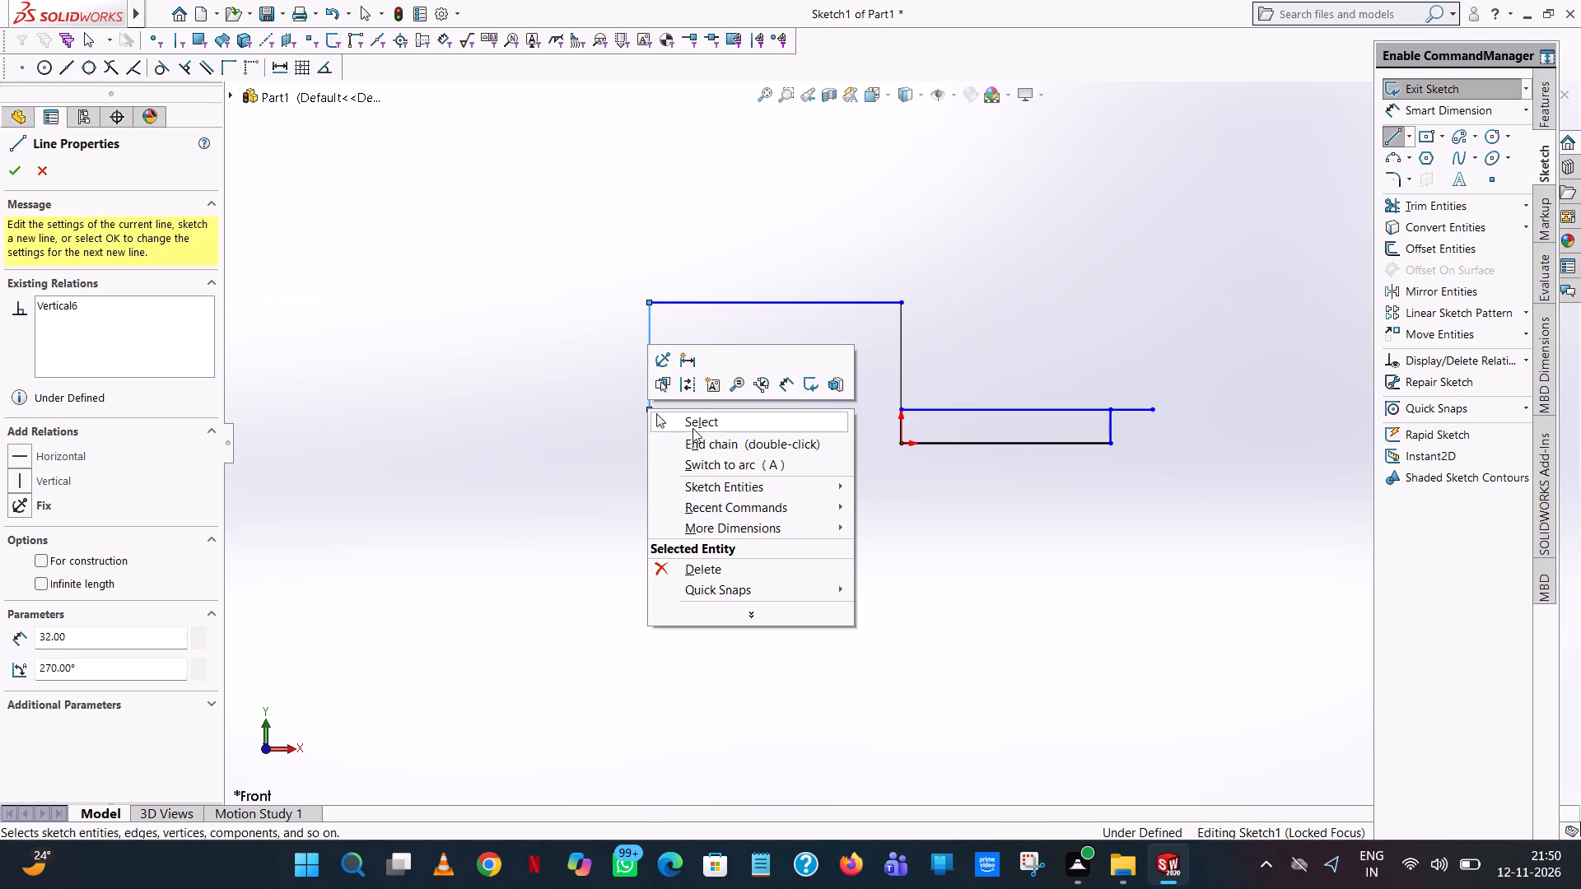
click(693, 428)
Draw a connected chain from the origin: 125/2 mm horizontally left, 10 mm vertically up, and left to the lower end of the left side line.
click(1383, 132)
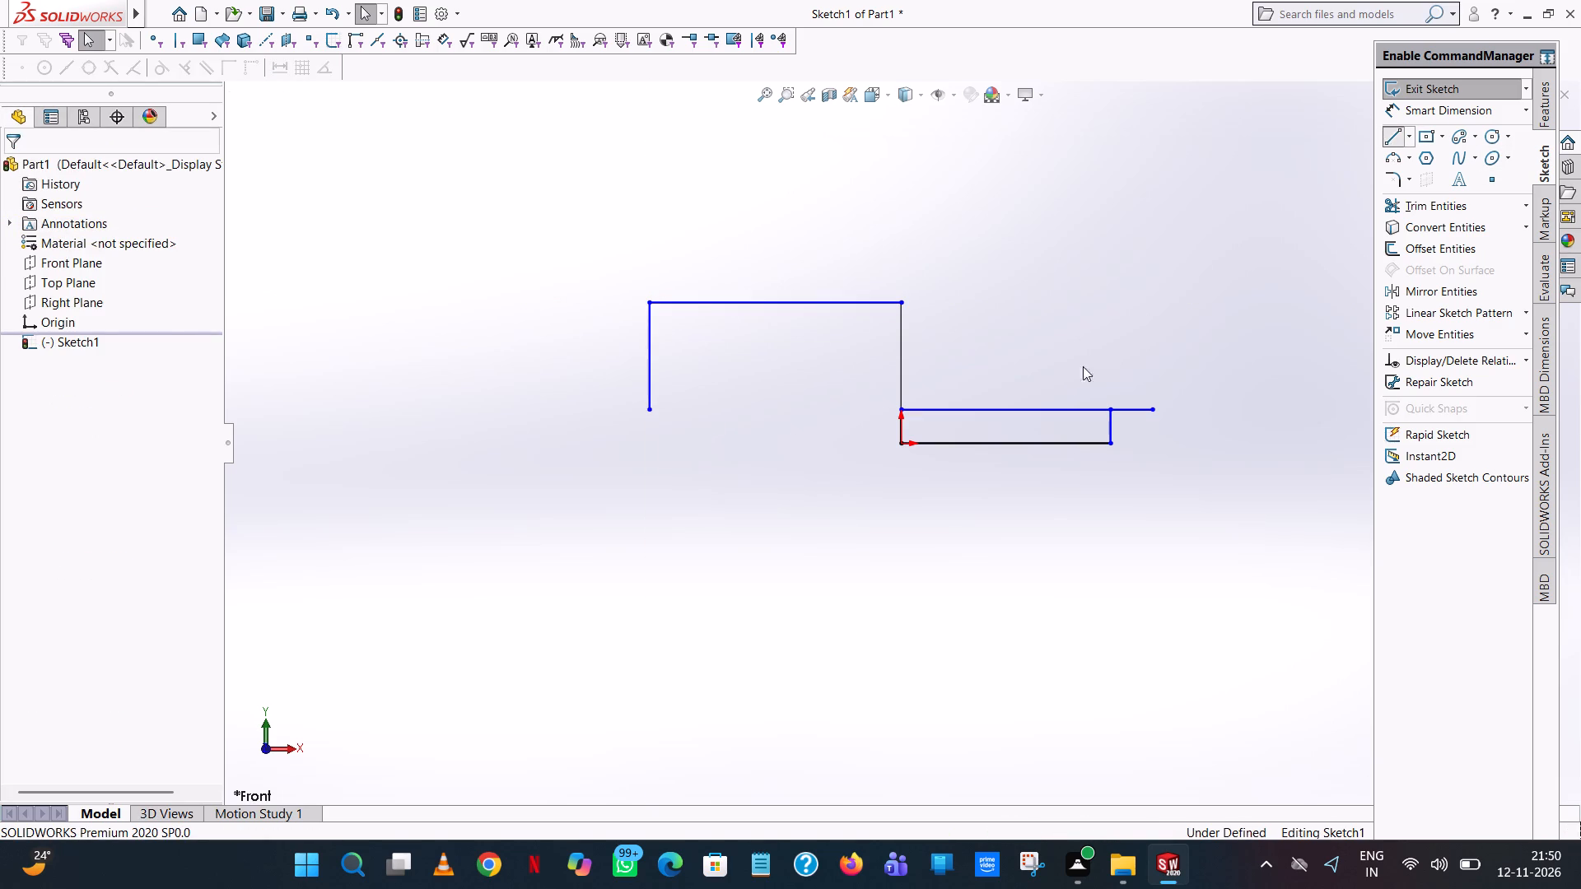
click(901, 442)
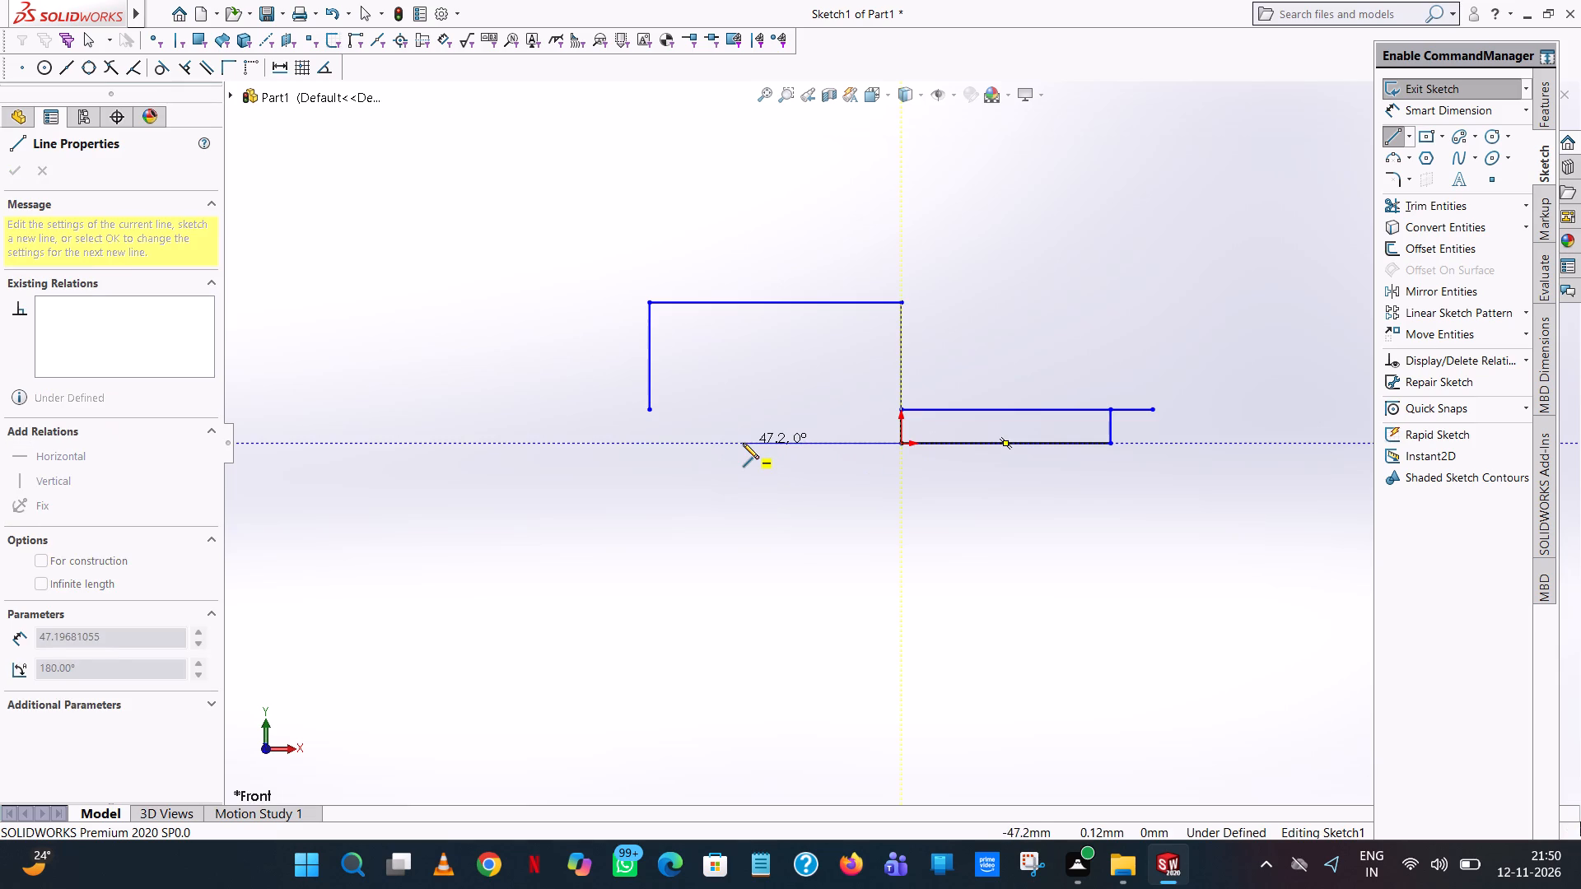
click(743, 443)
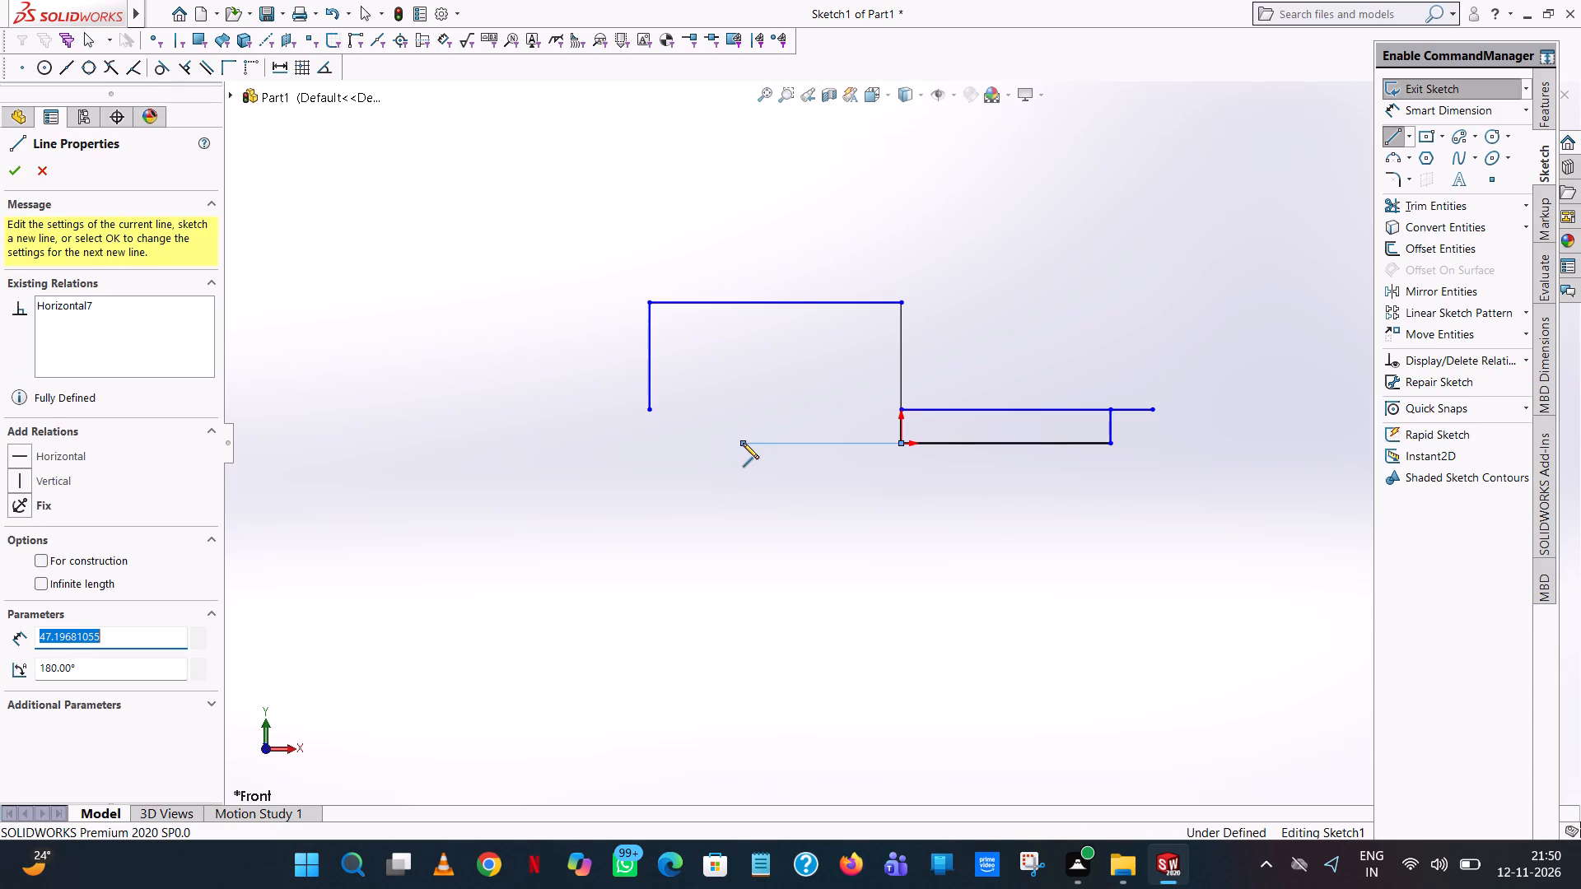
text(125/)
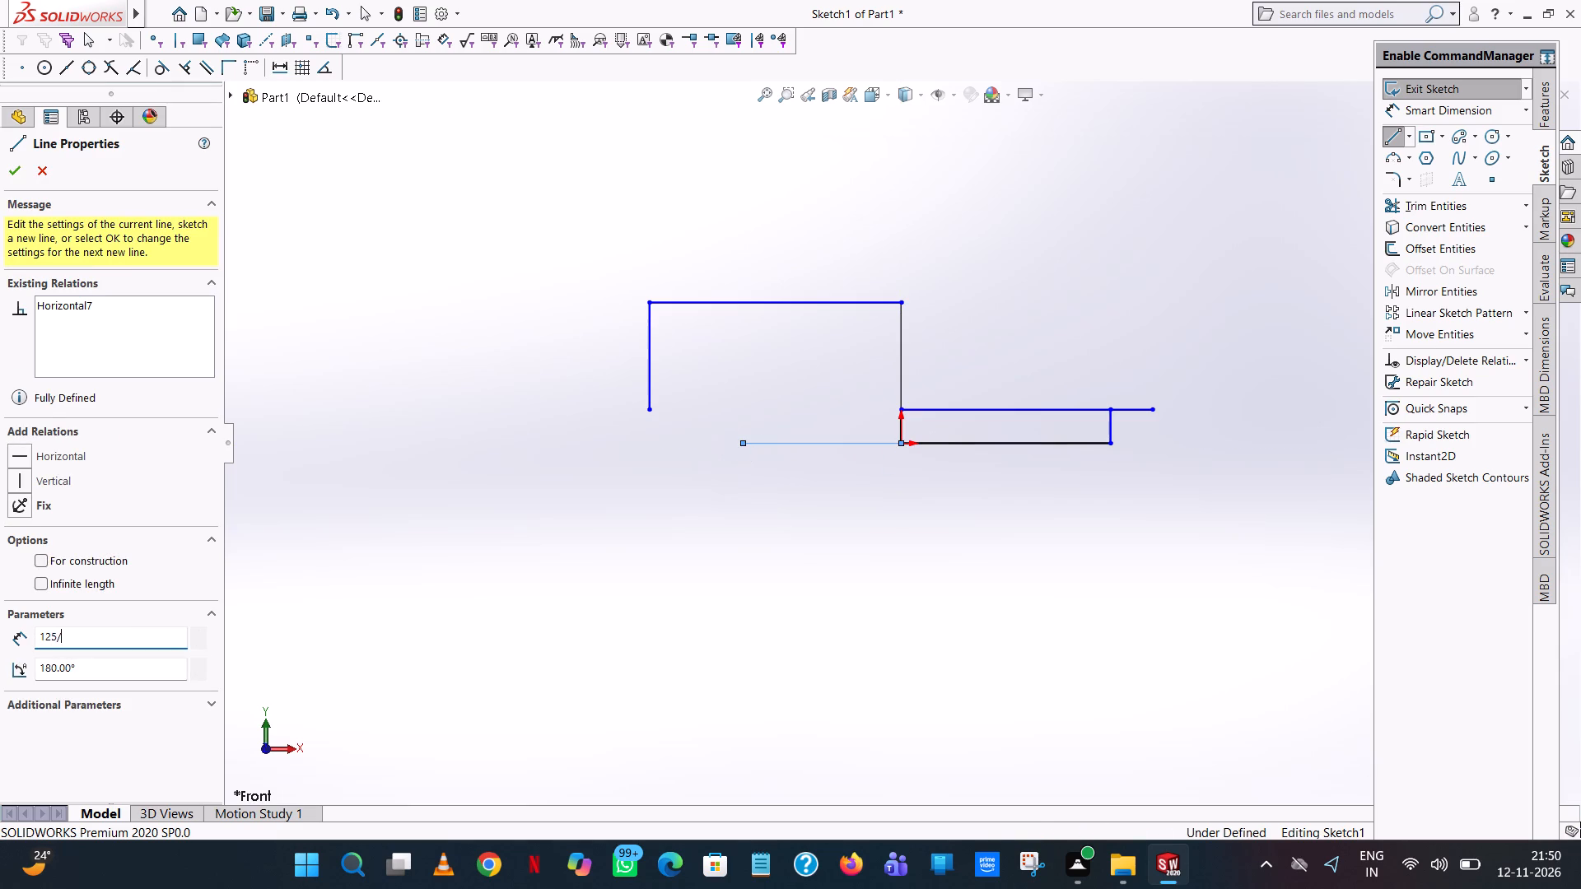
key(2)
key(Return)
click(693, 409)
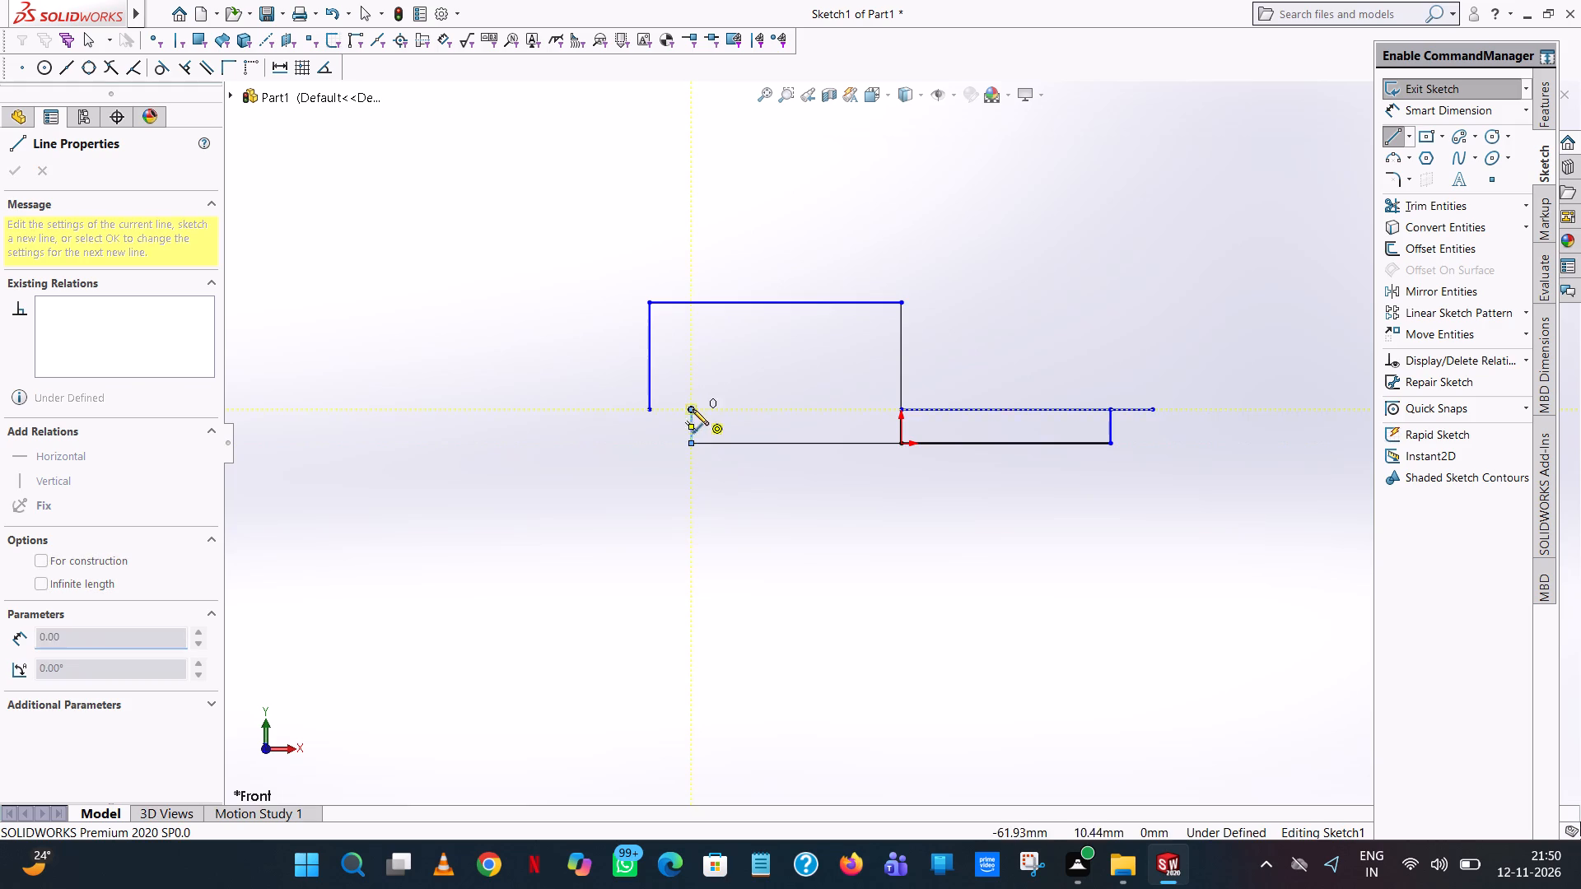
click(651, 407)
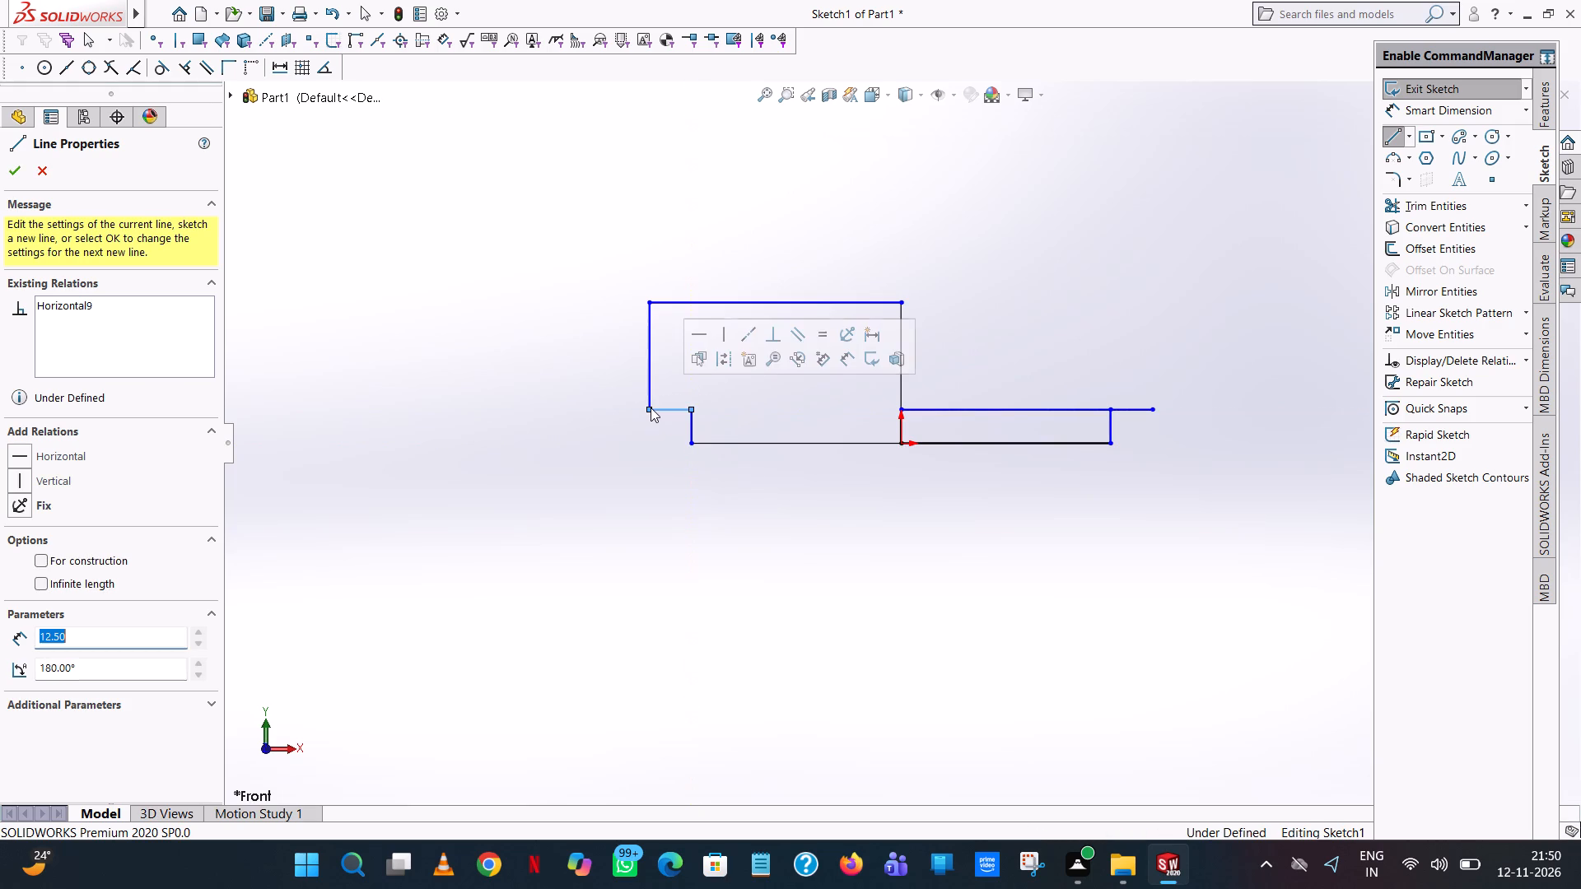
right_click(651, 407)
click(697, 422)
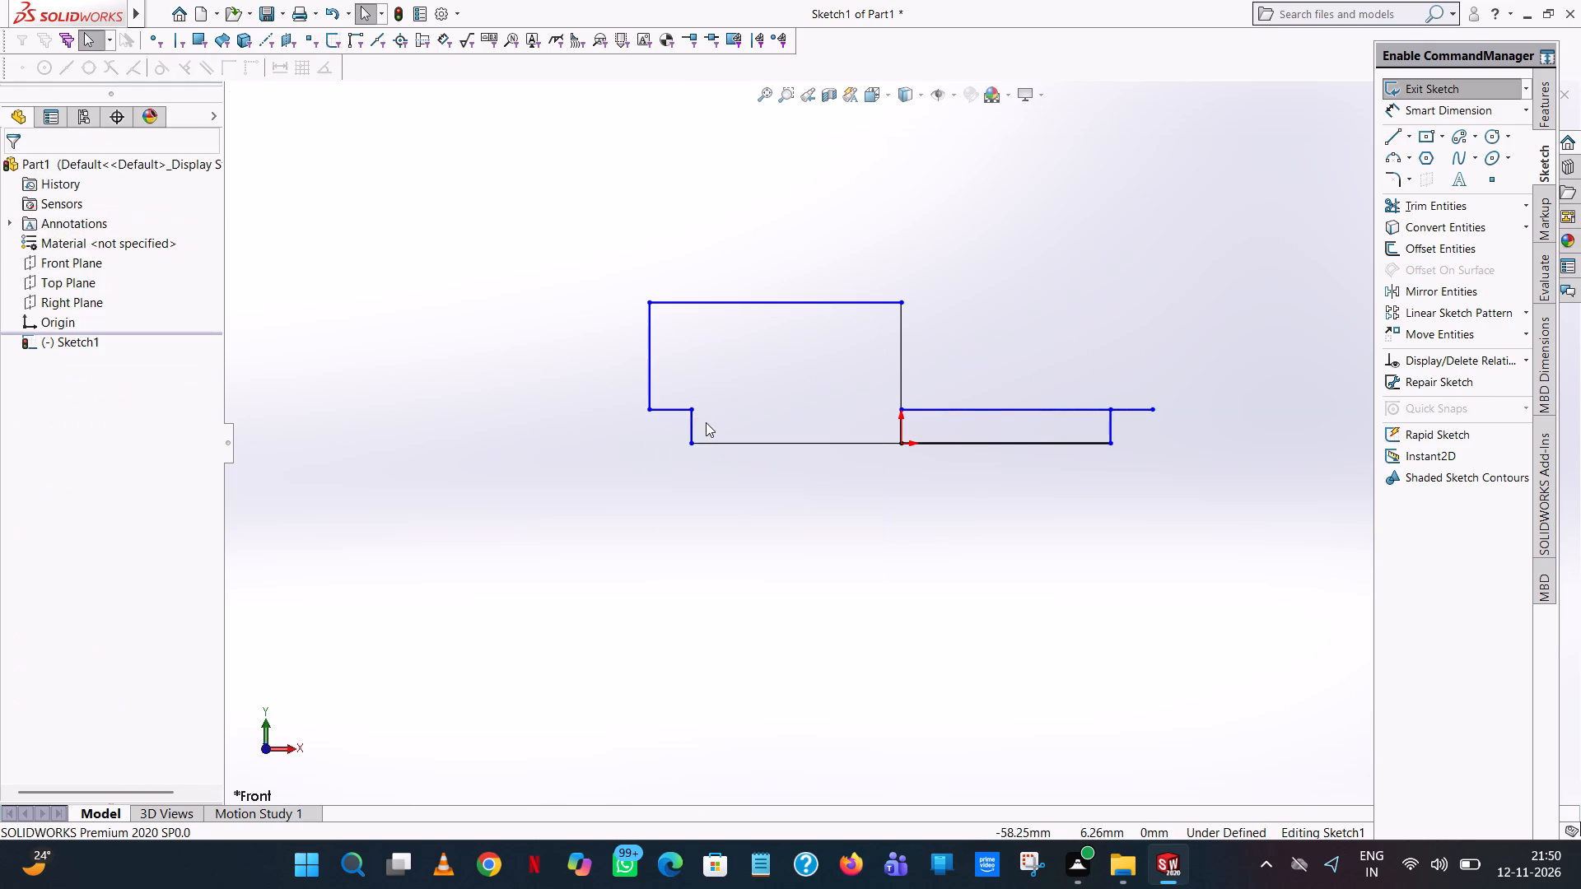
Trim away the inner part of the right horizontal line between the centre line and the 10 mm step line.
click(1433, 205)
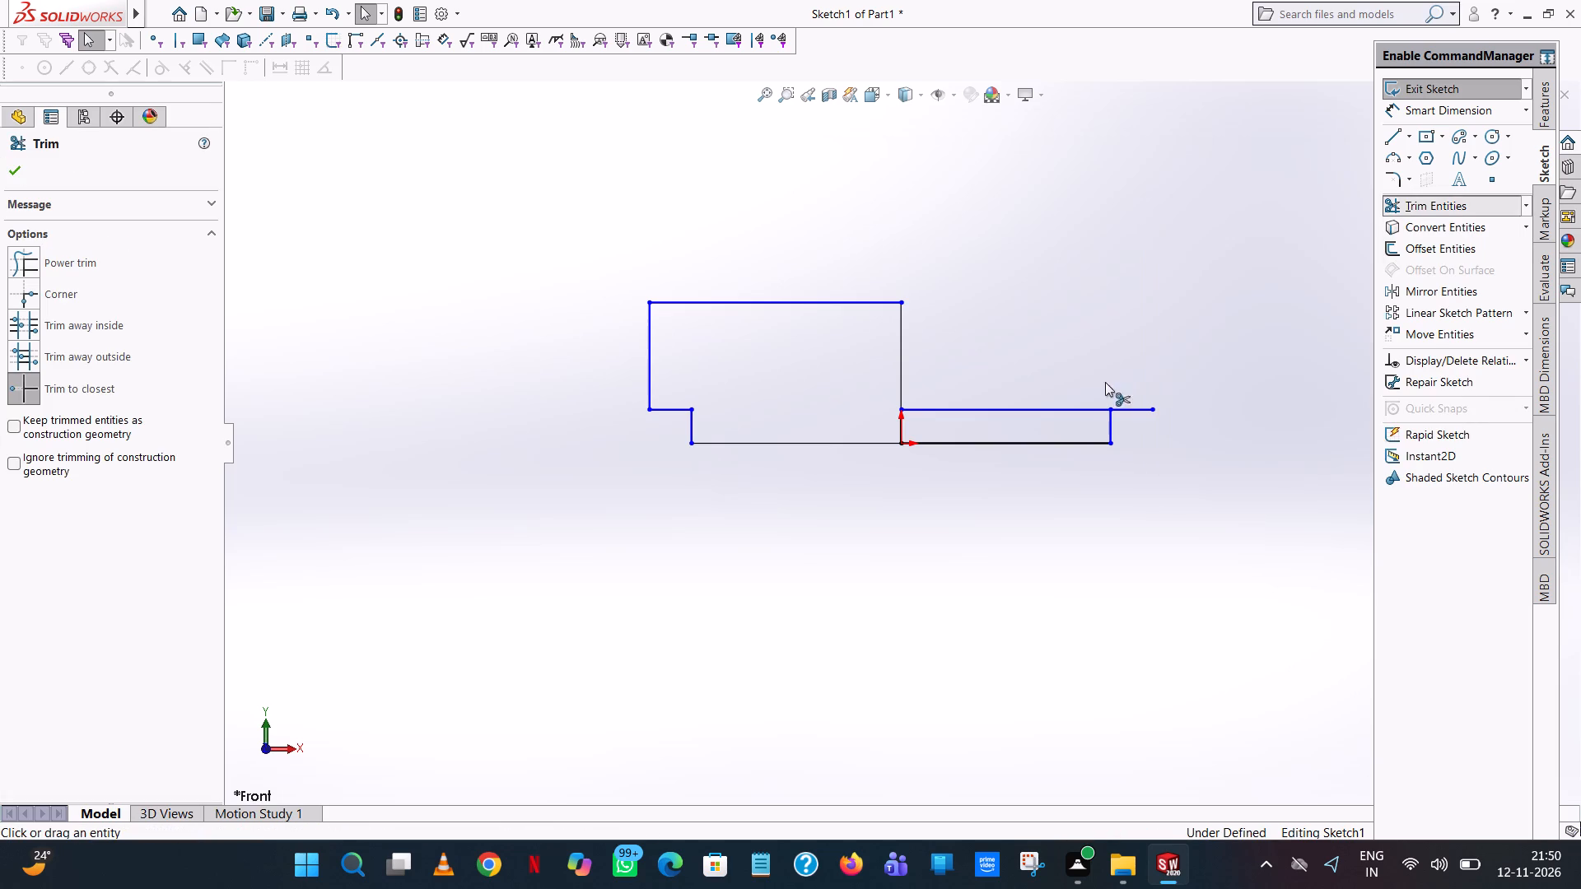
click(1075, 407)
click(1, 186)
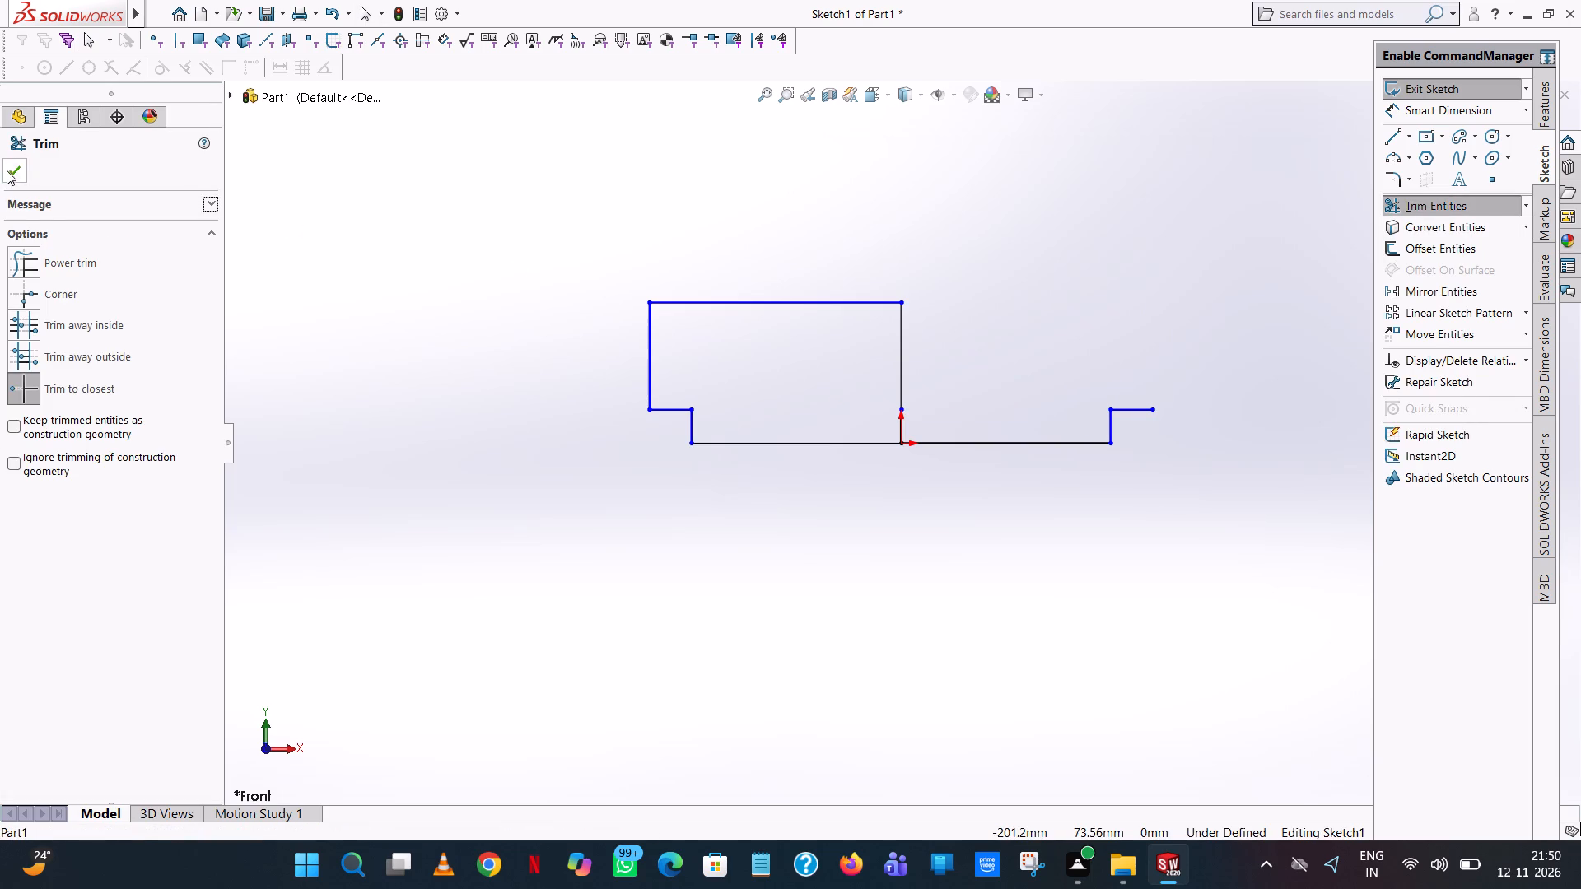
click(11, 162)
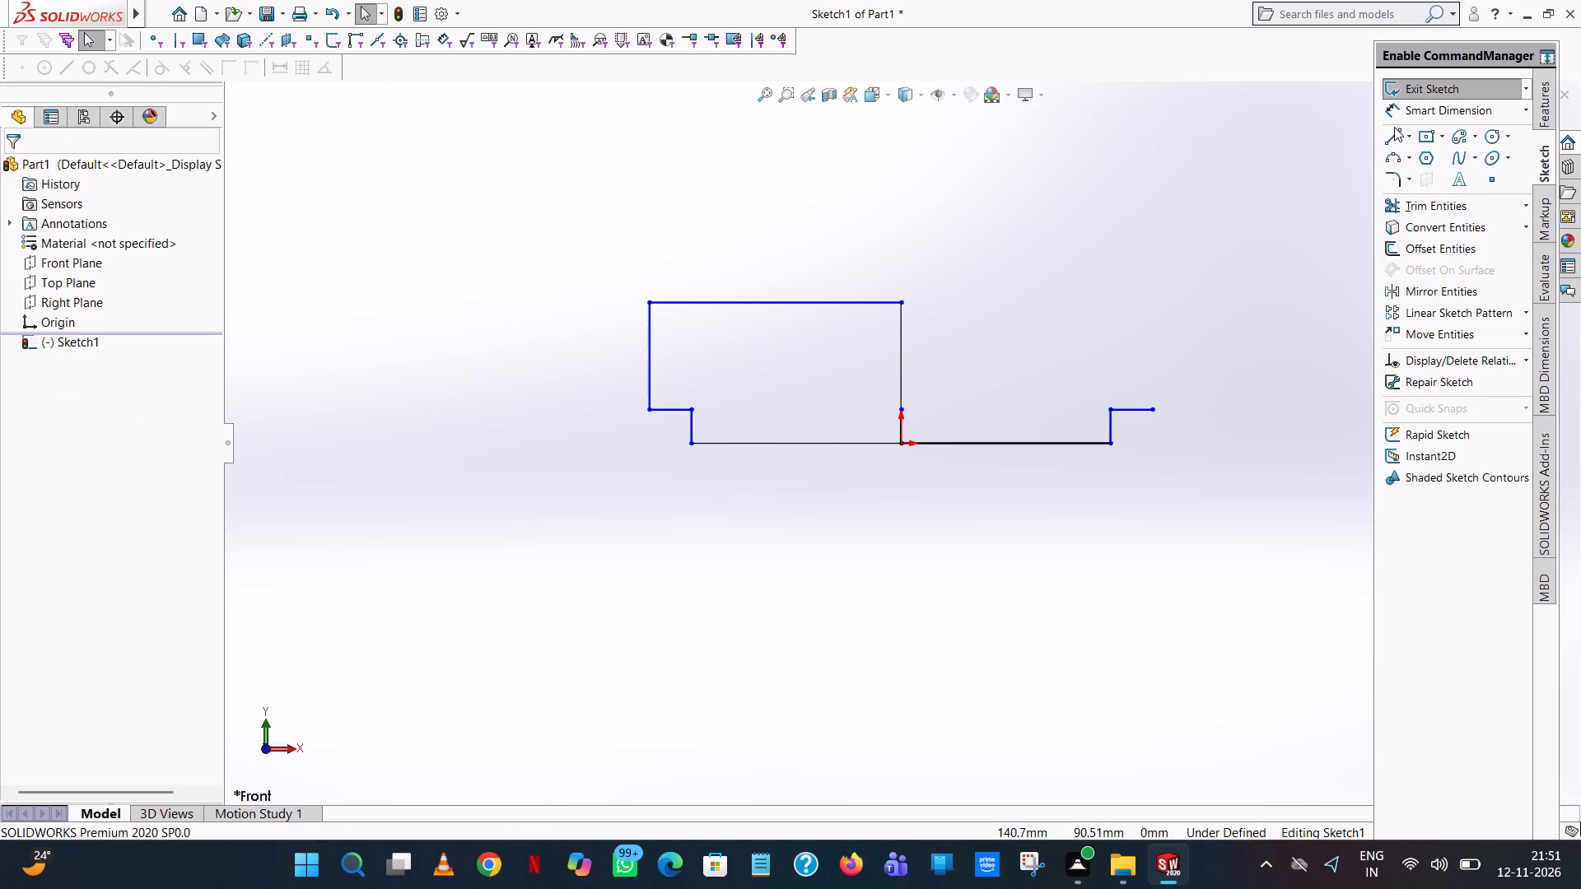
Draw a 75 mm line rightward from the top of the centre line, continued 32 mm down to the open end of the right step.
click(1395, 126)
click(904, 303)
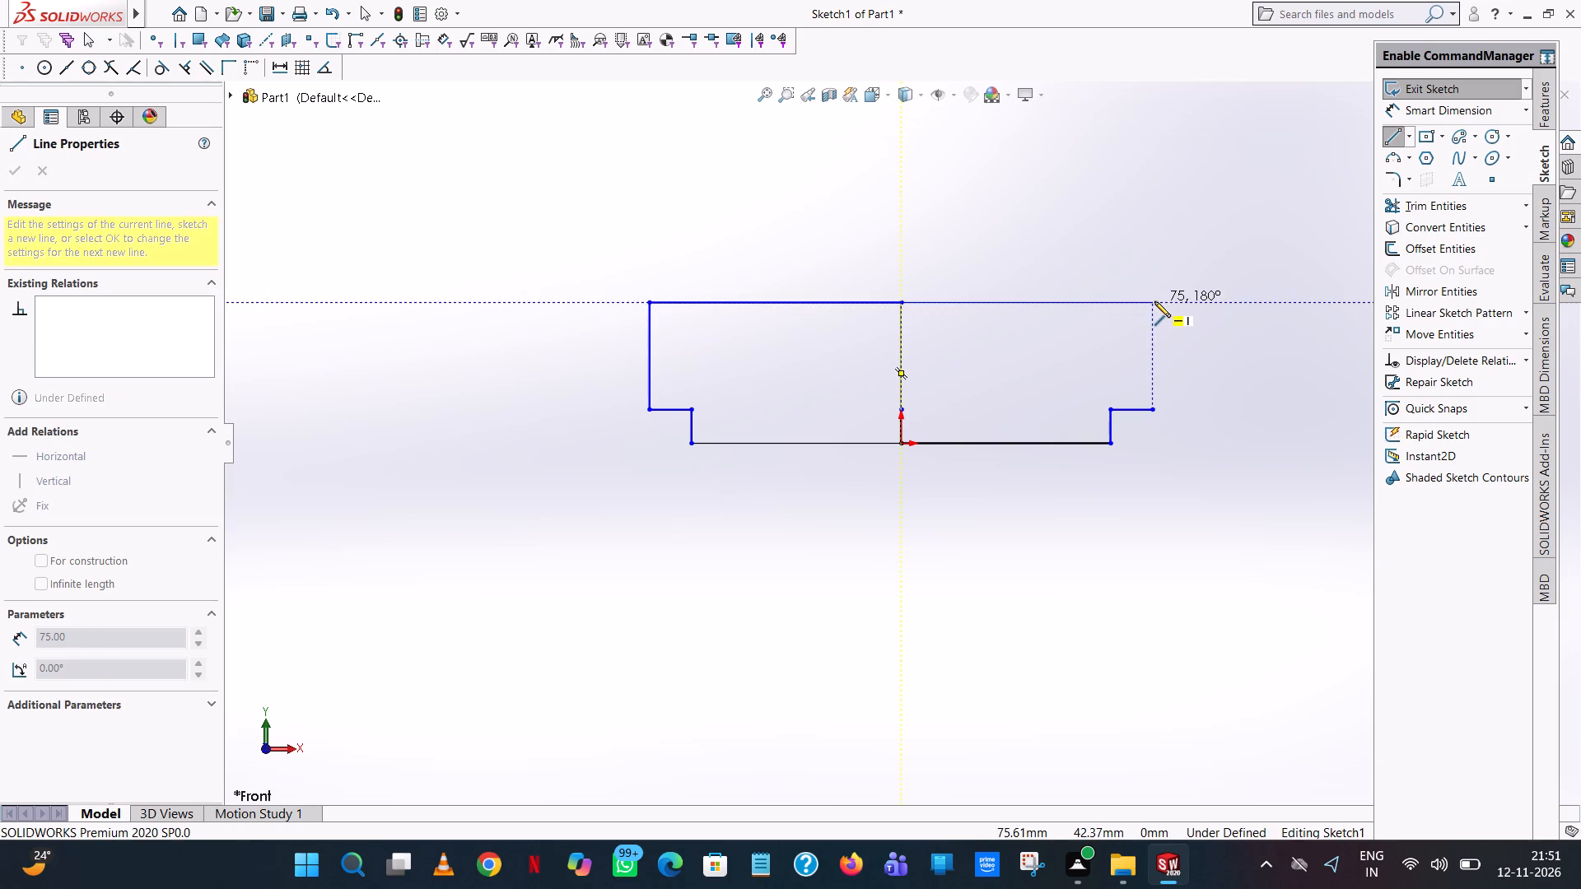
click(1154, 301)
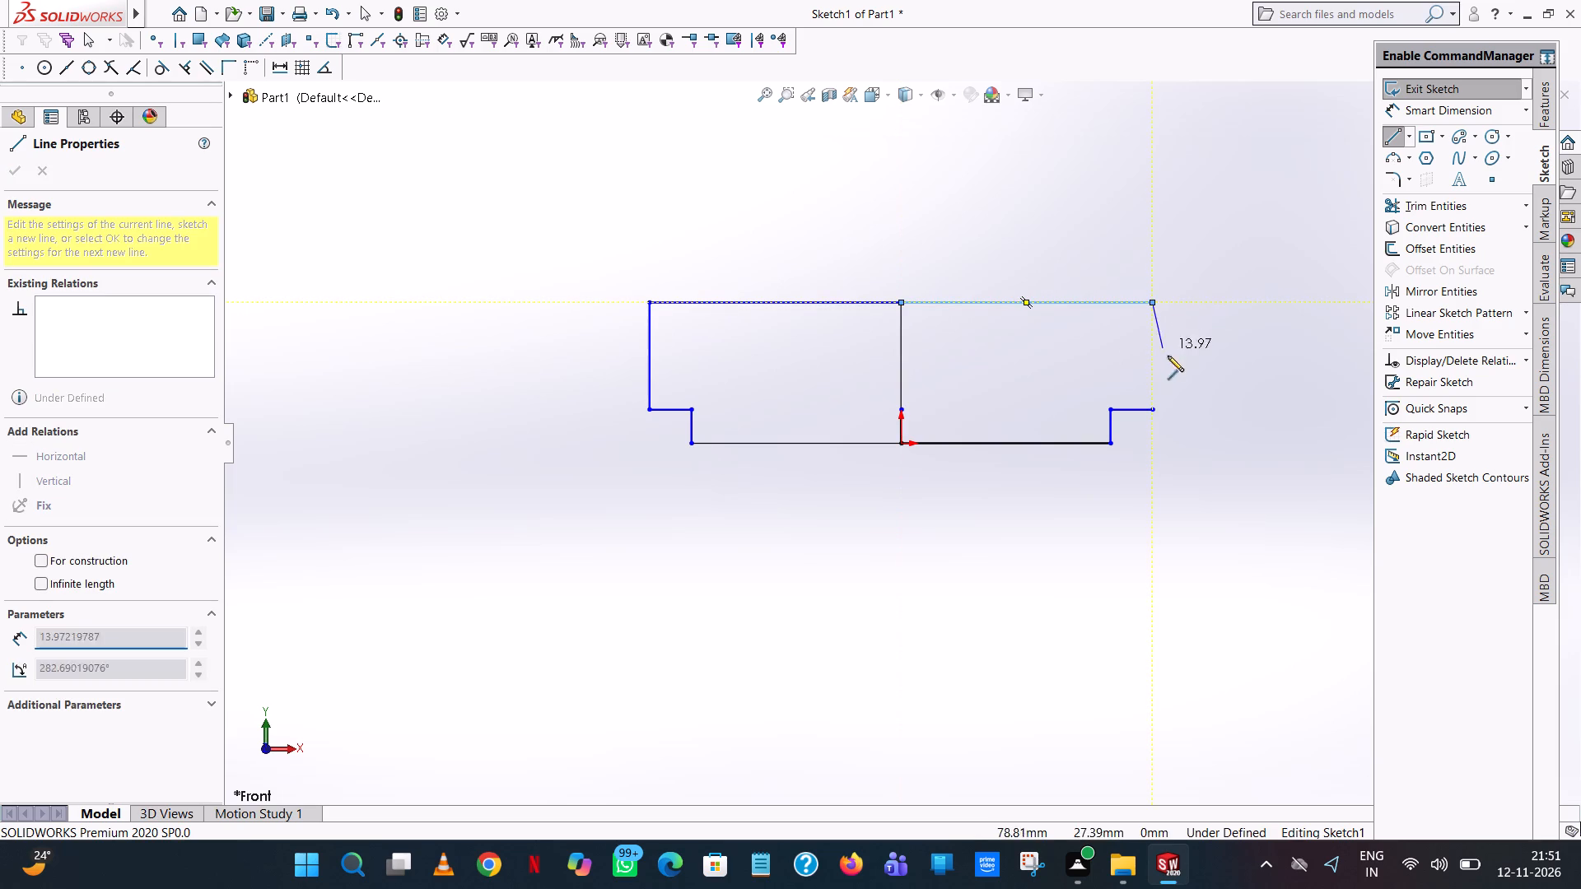
click(1154, 410)
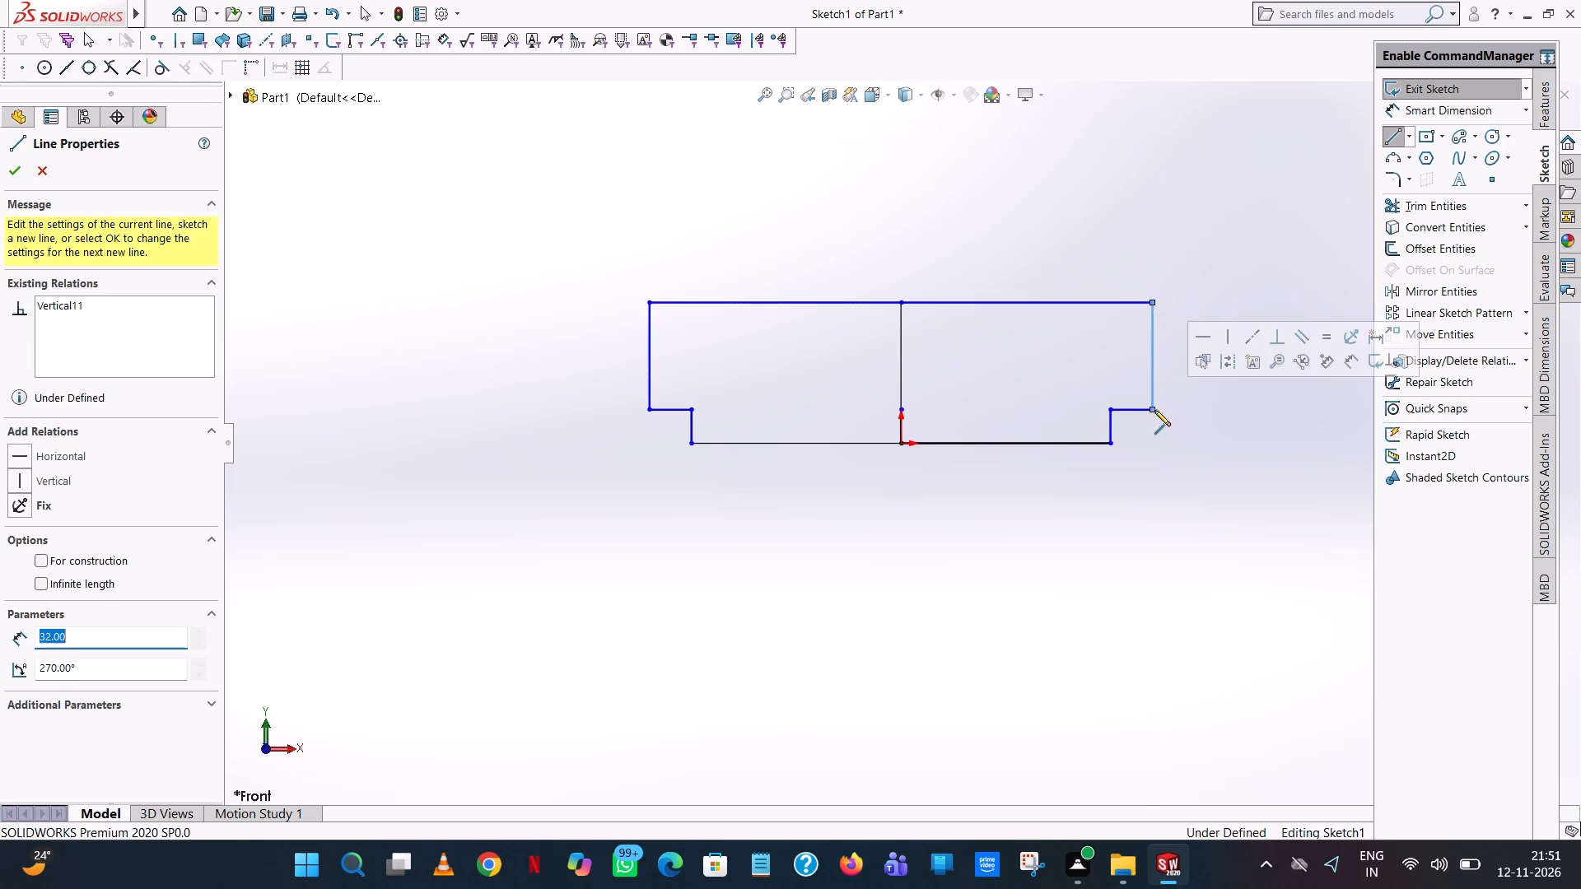
right_click(1154, 410)
click(1198, 425)
Trim away the whole vertical centre line inside the profile, including the short piece rising from the origin.
click(1429, 198)
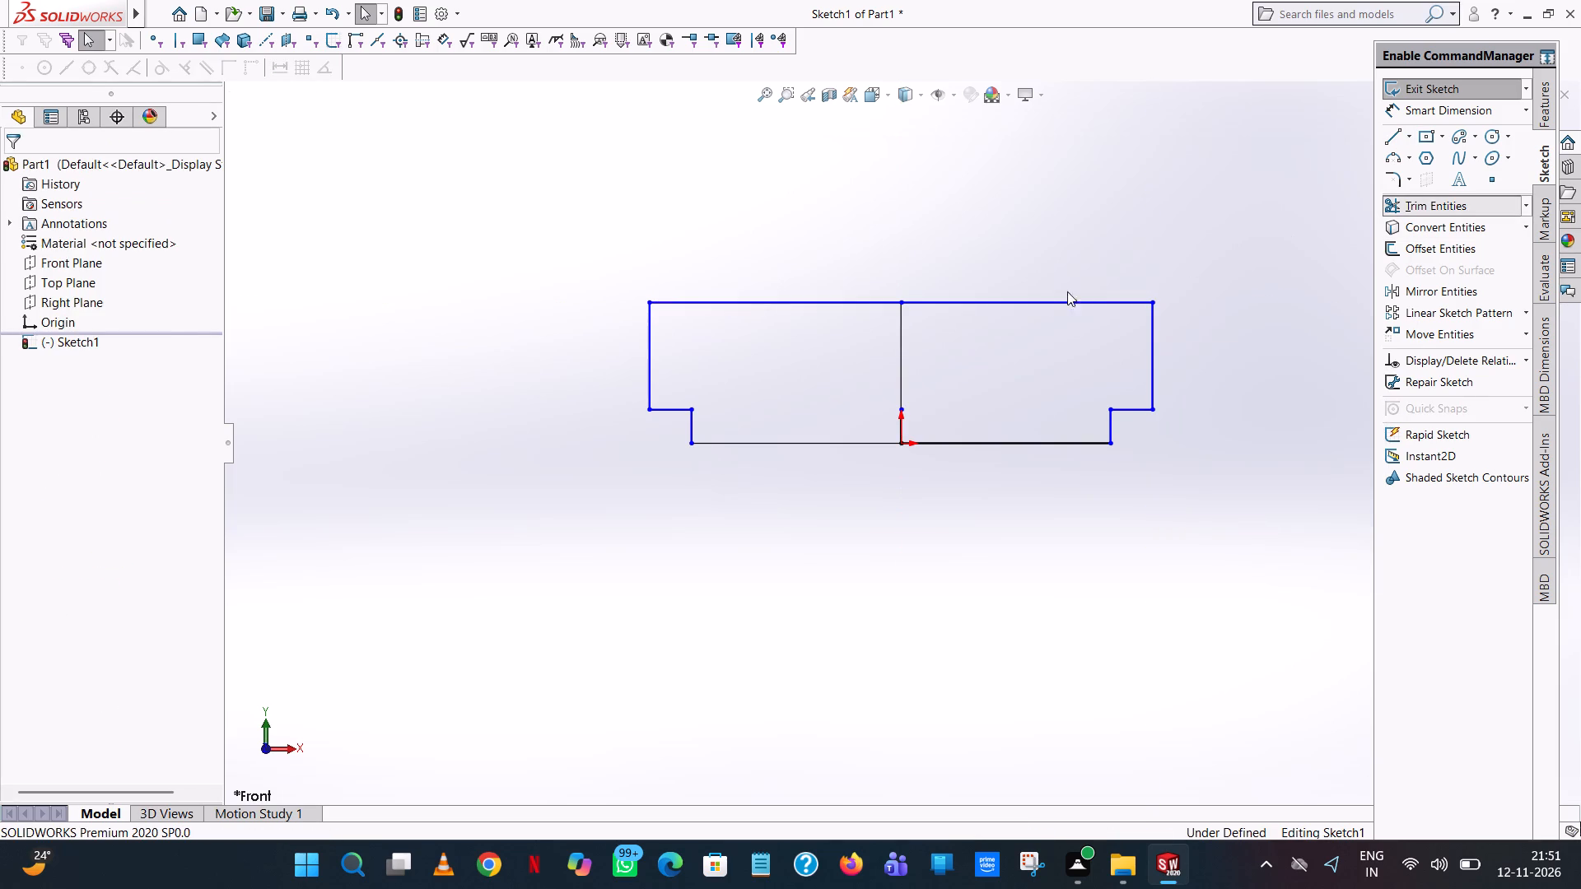
click(900, 388)
click(19, 169)
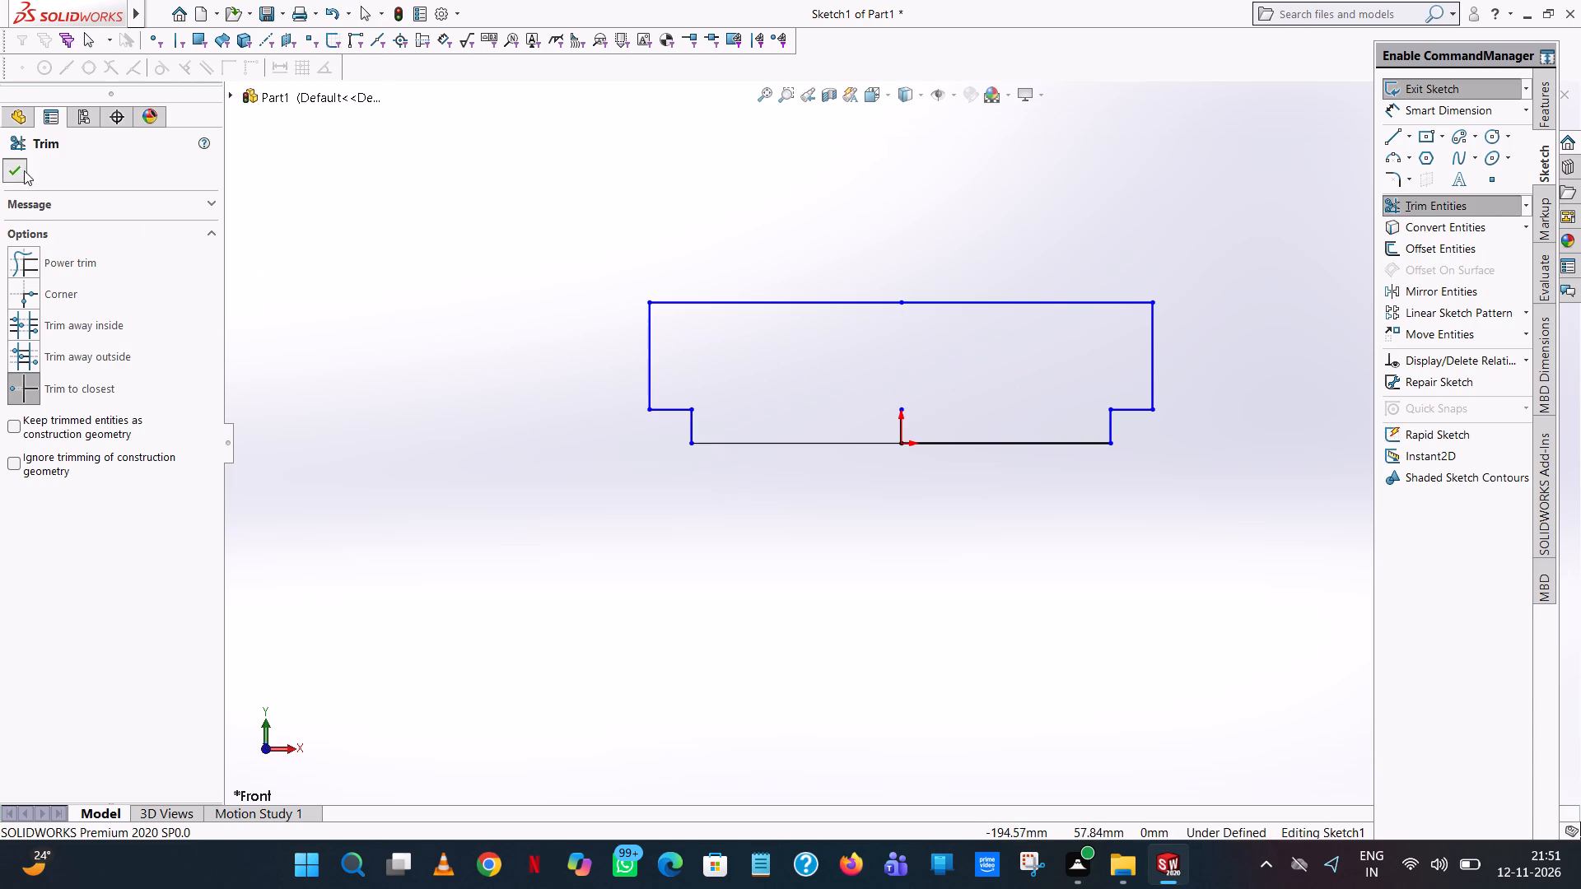
click(1470, 109)
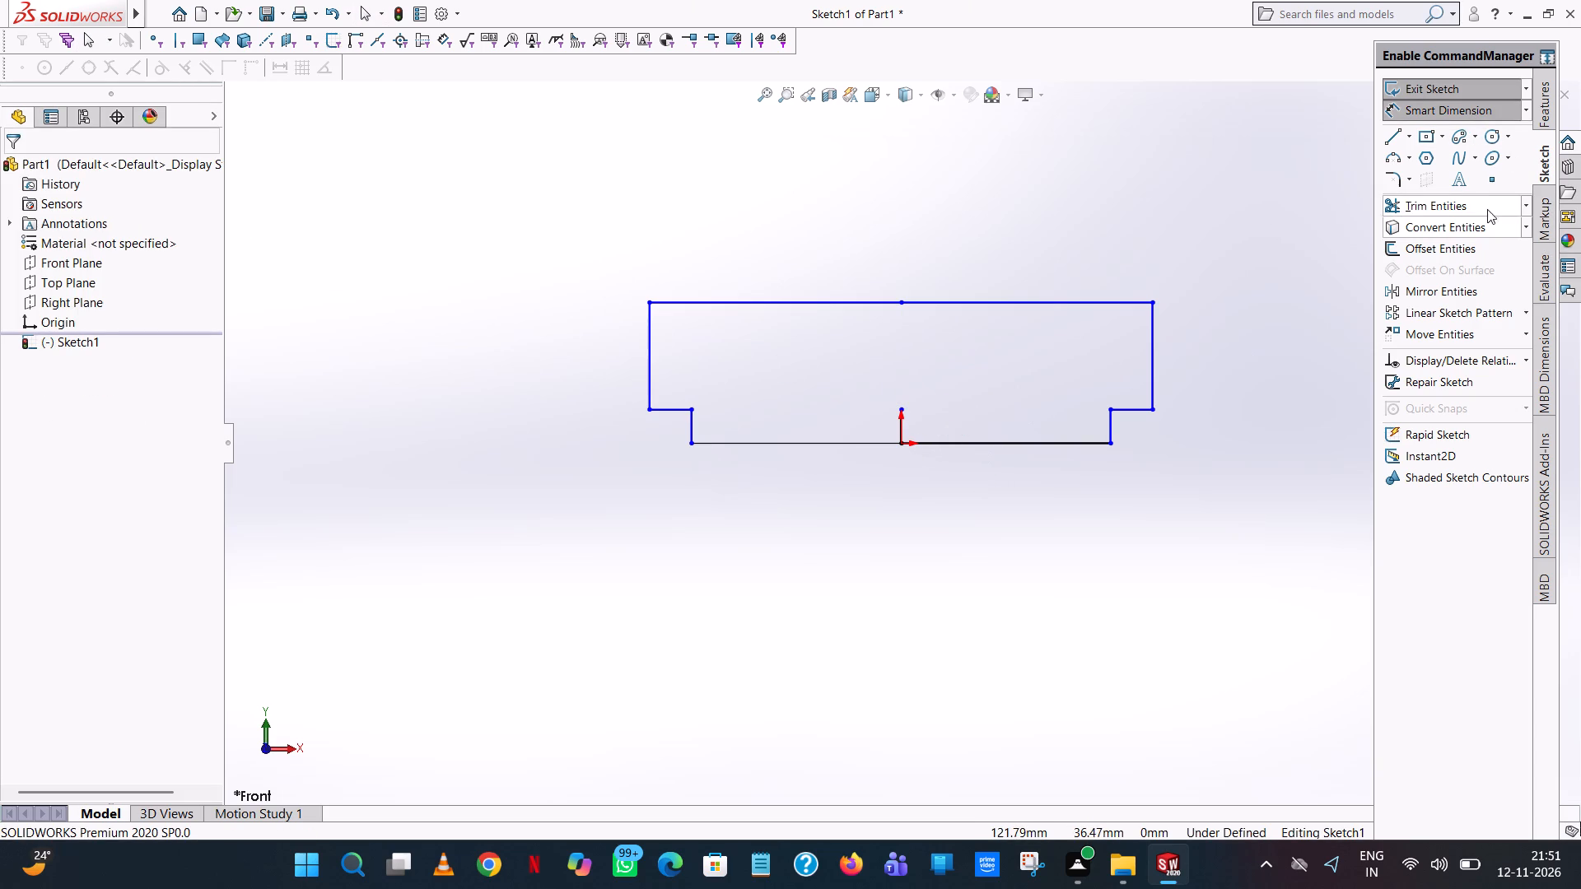
click(1484, 206)
click(898, 419)
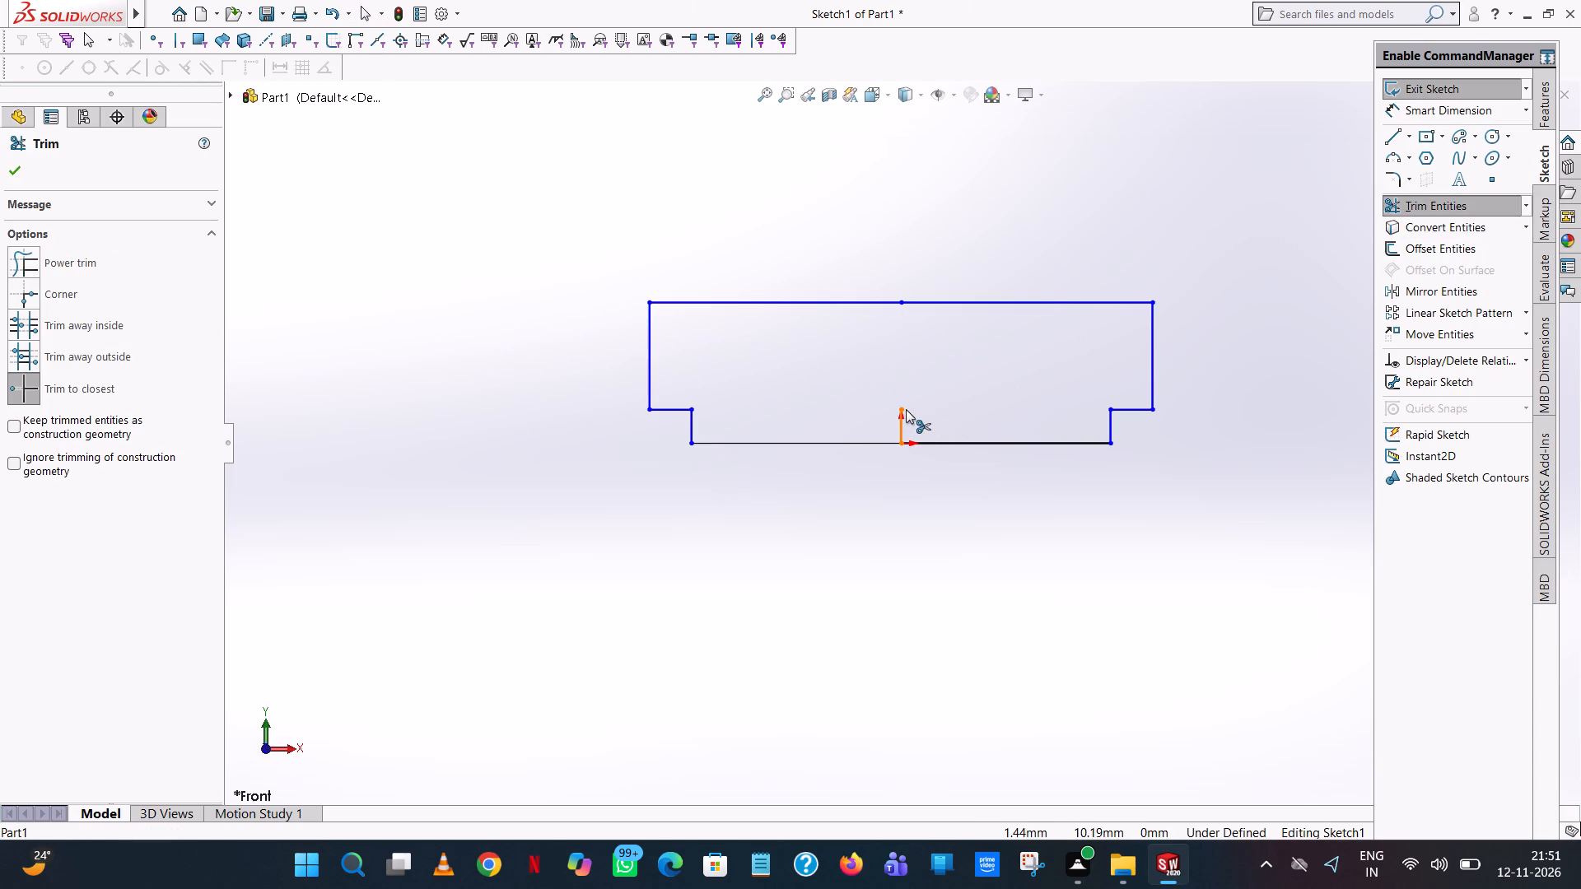
click(904, 409)
triple_click(898, 413)
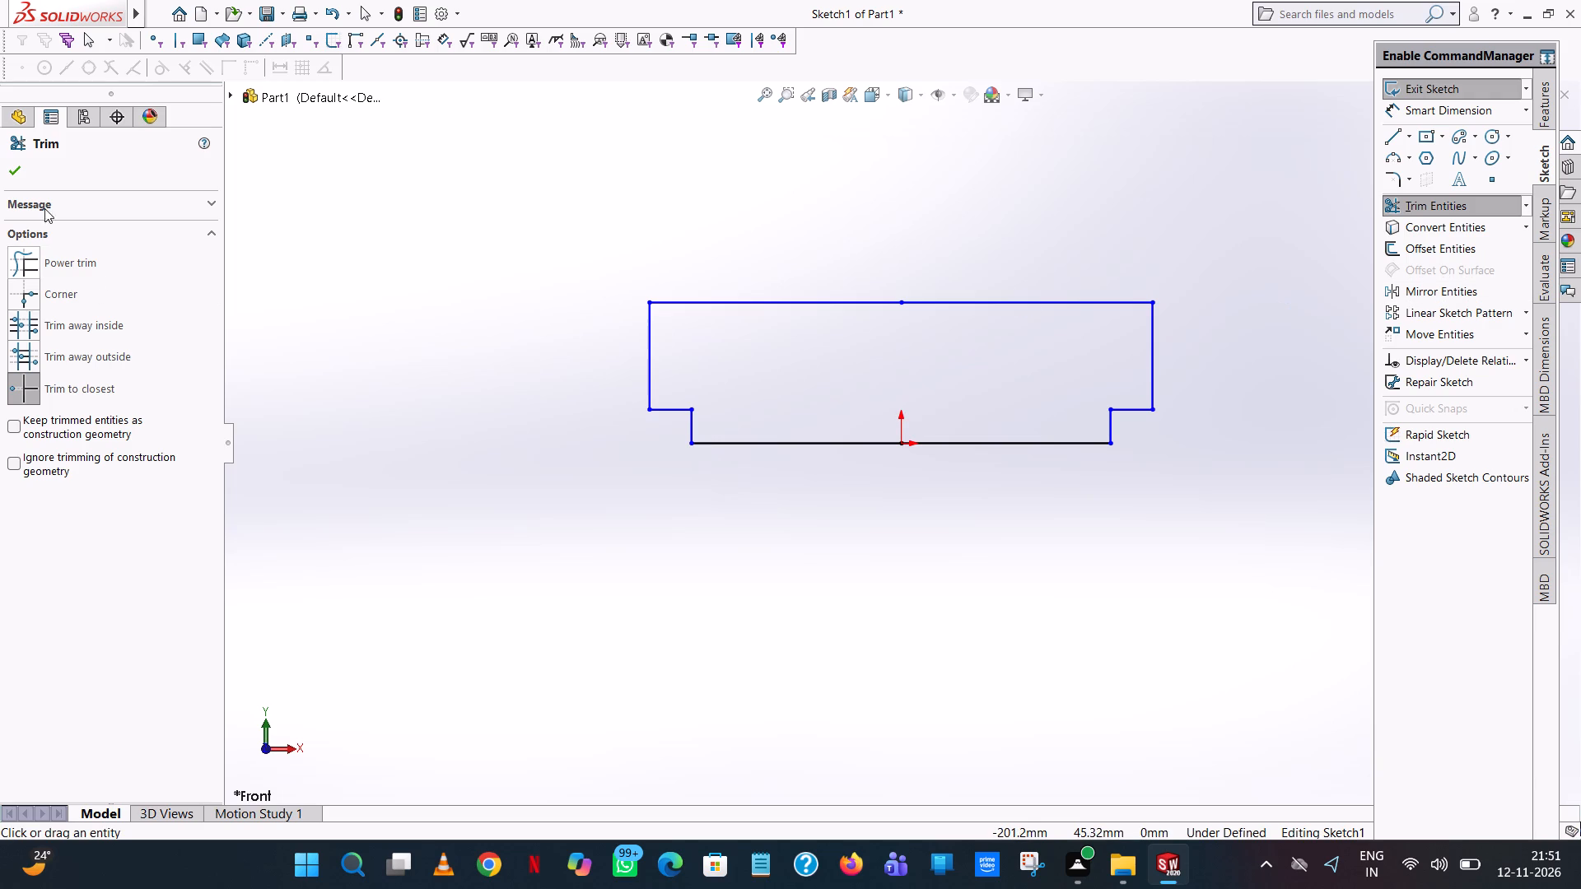
click(21, 171)
Dimension the profile's overall height between the bottom line and the top line, placing it beyond the right side.
click(1471, 100)
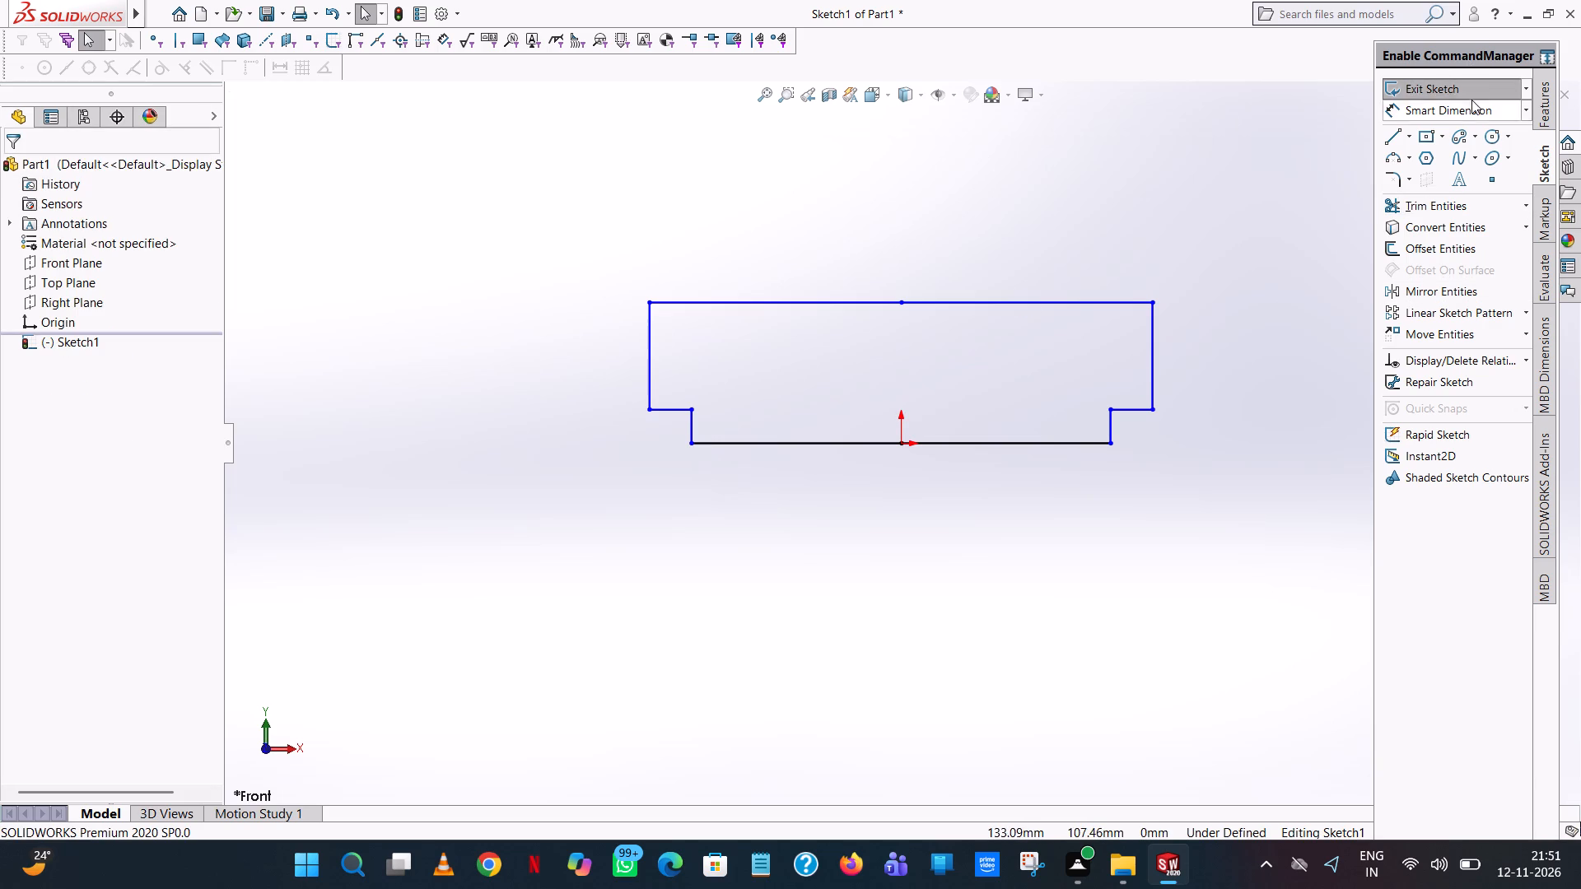
click(956, 440)
click(985, 300)
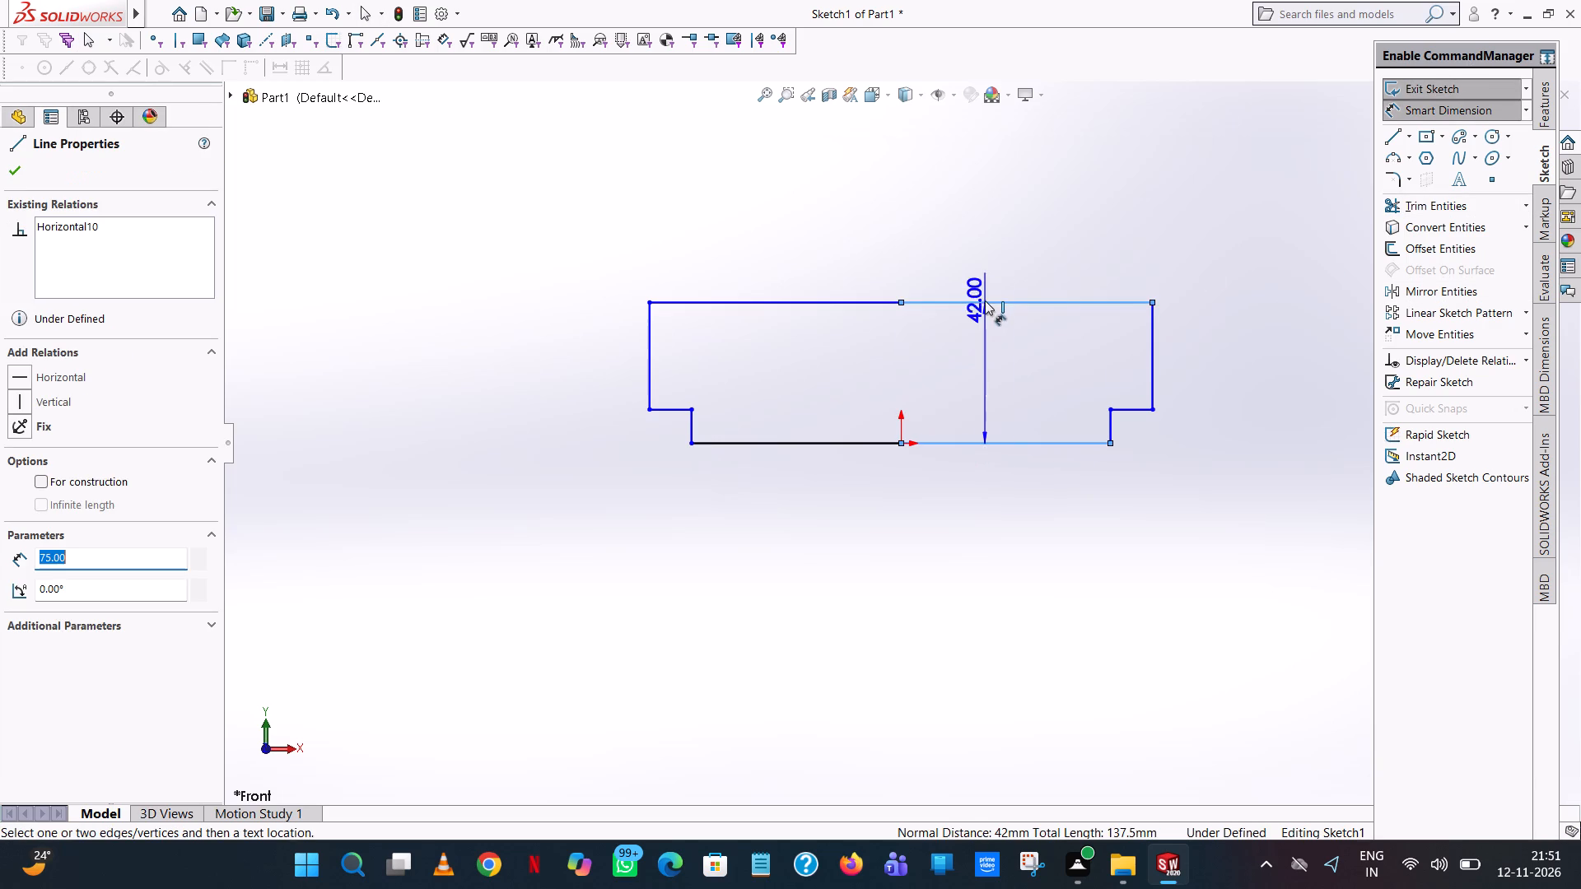
click(1308, 267)
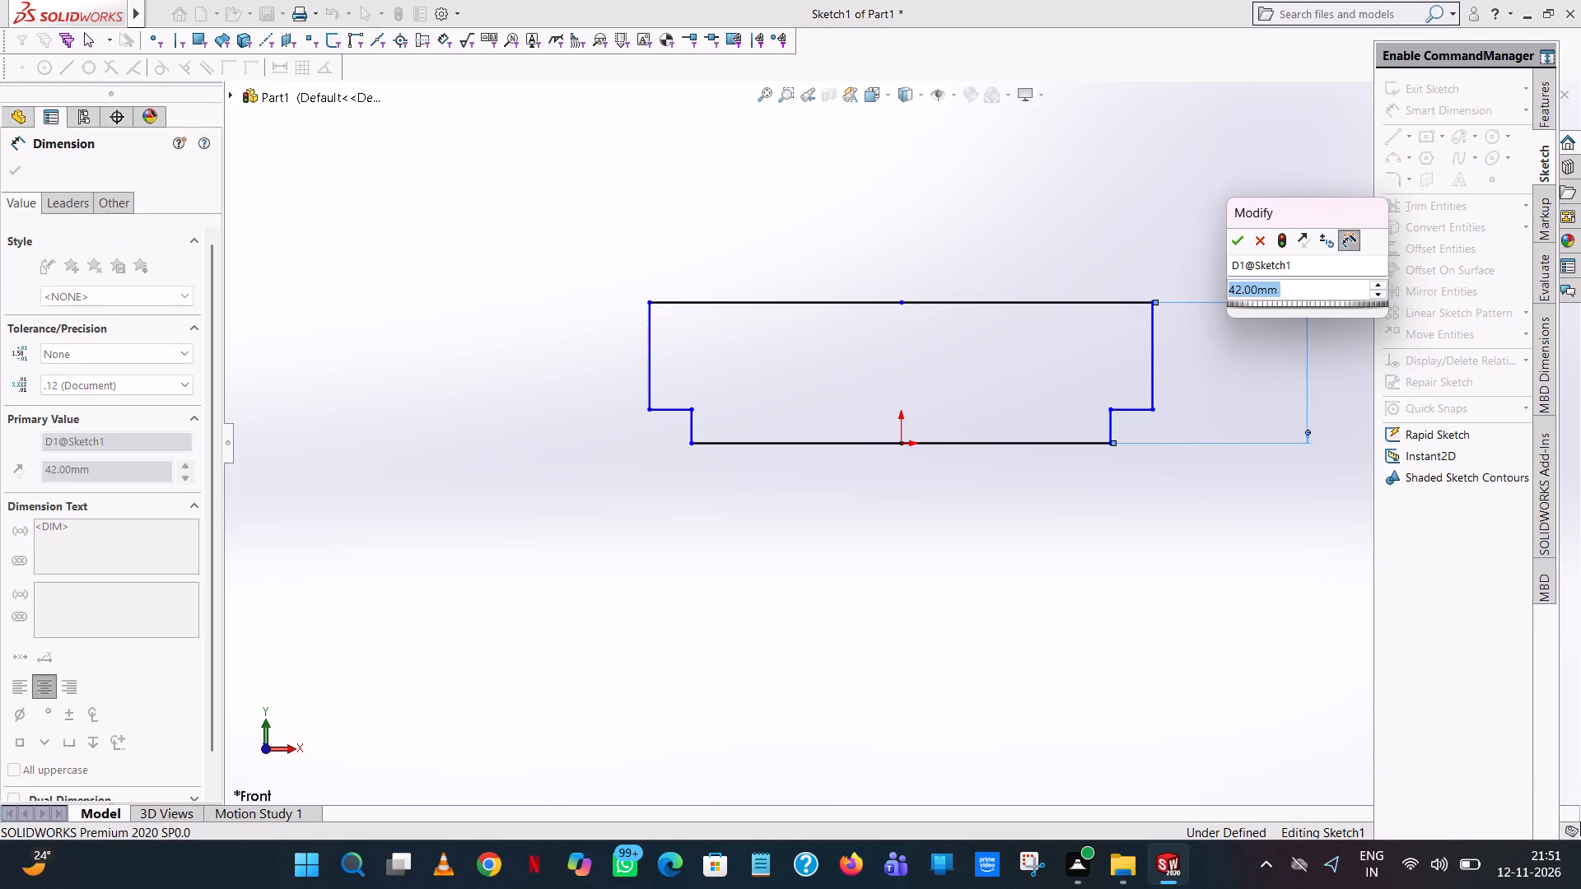
click(1233, 247)
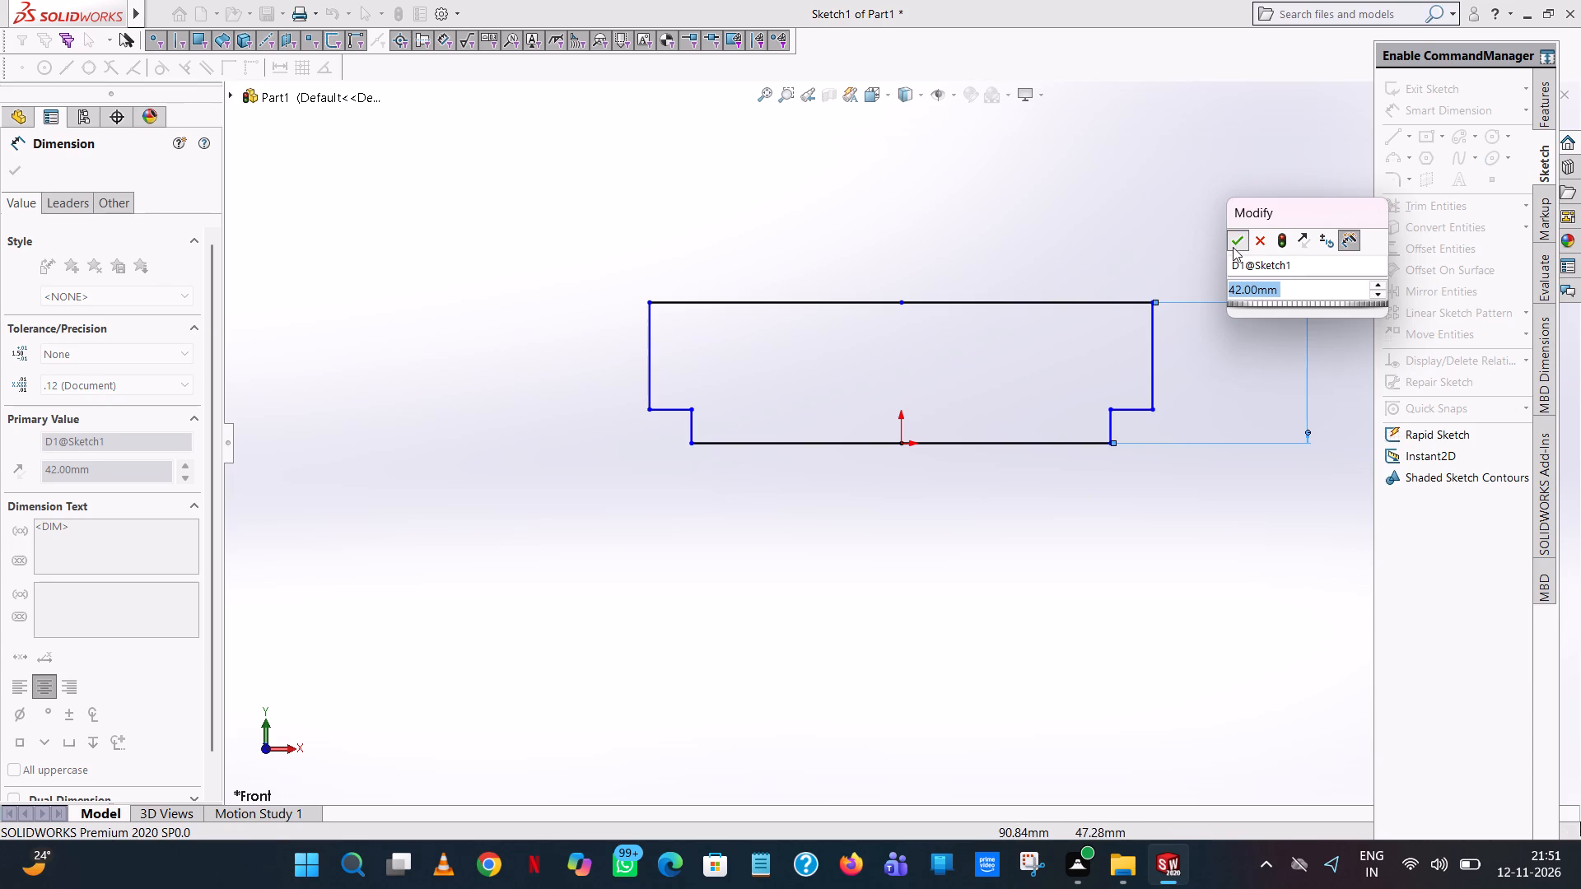
click(1164, 253)
Dimension the horizontal distance from the origin to the right outer side line, placing it below the profile.
click(1153, 356)
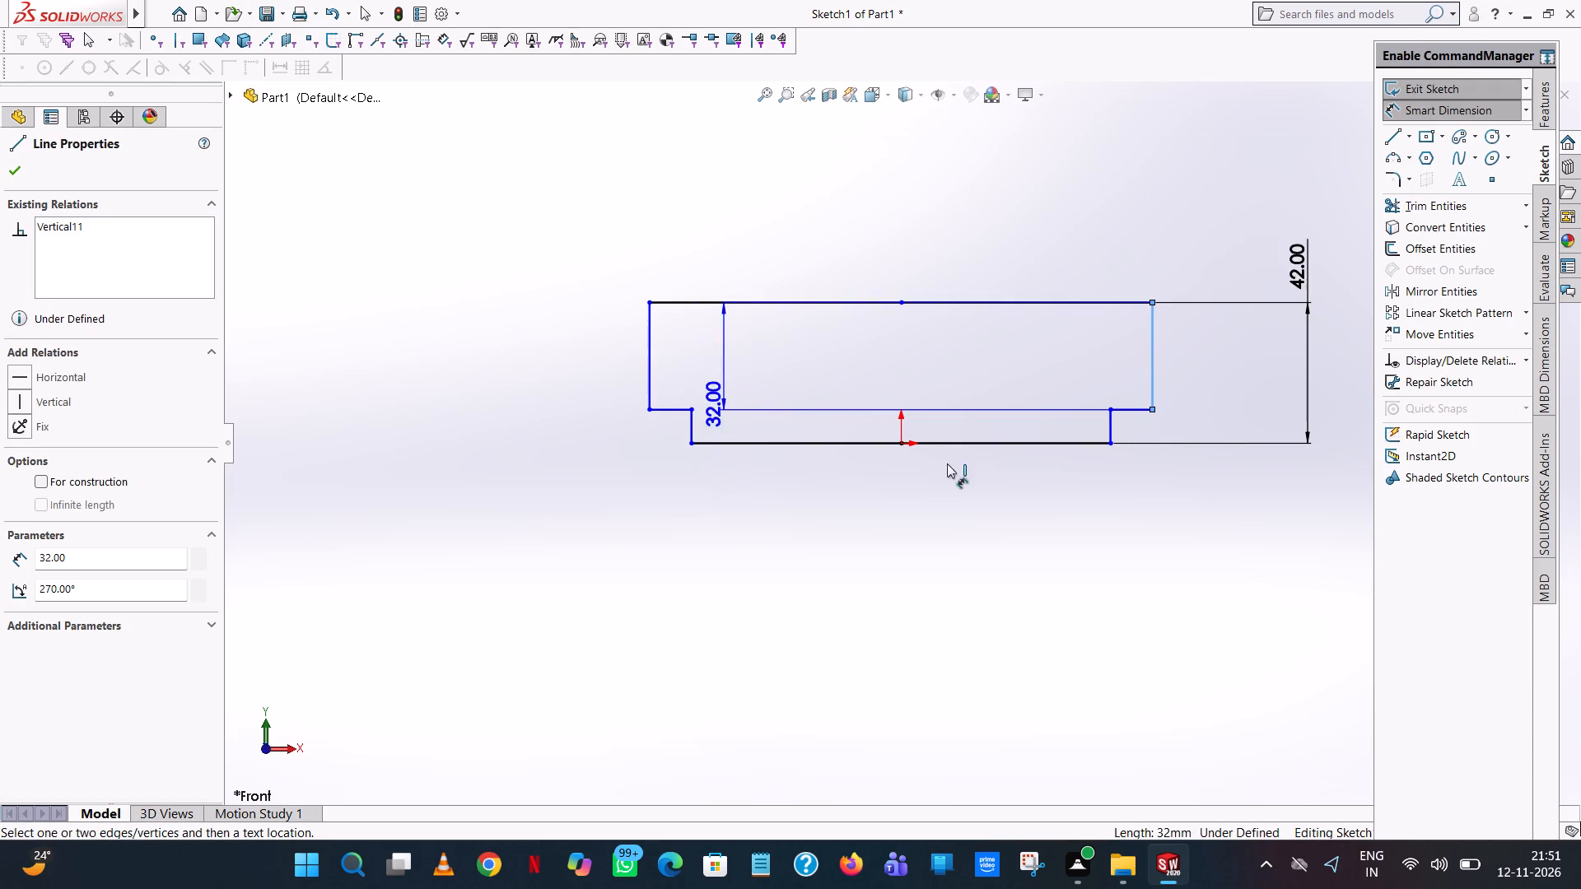
click(897, 441)
click(916, 552)
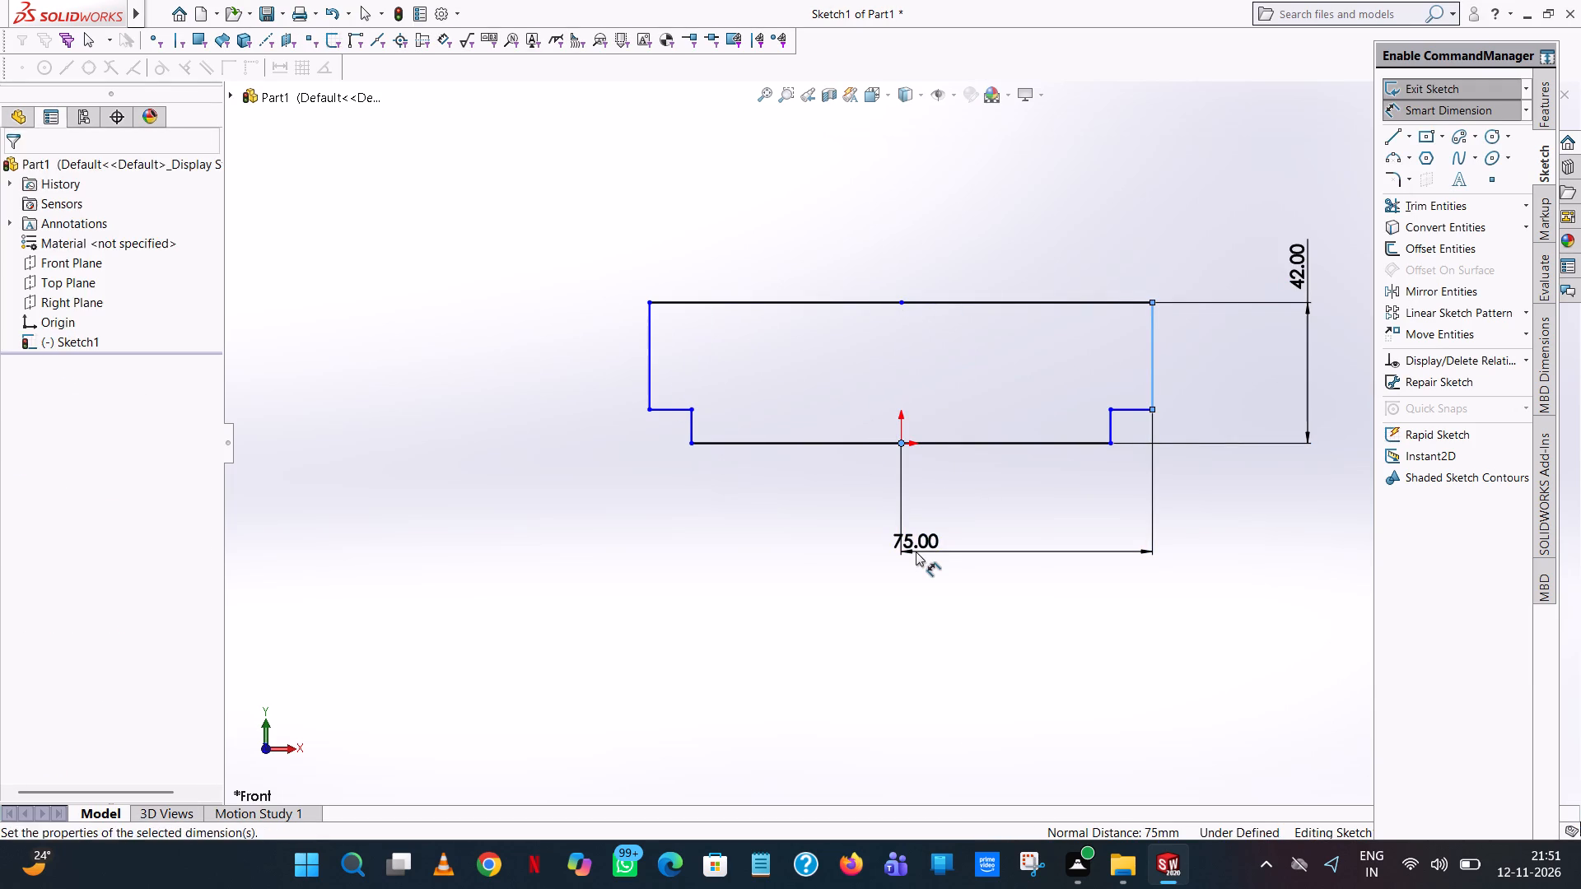
click(845, 519)
click(748, 525)
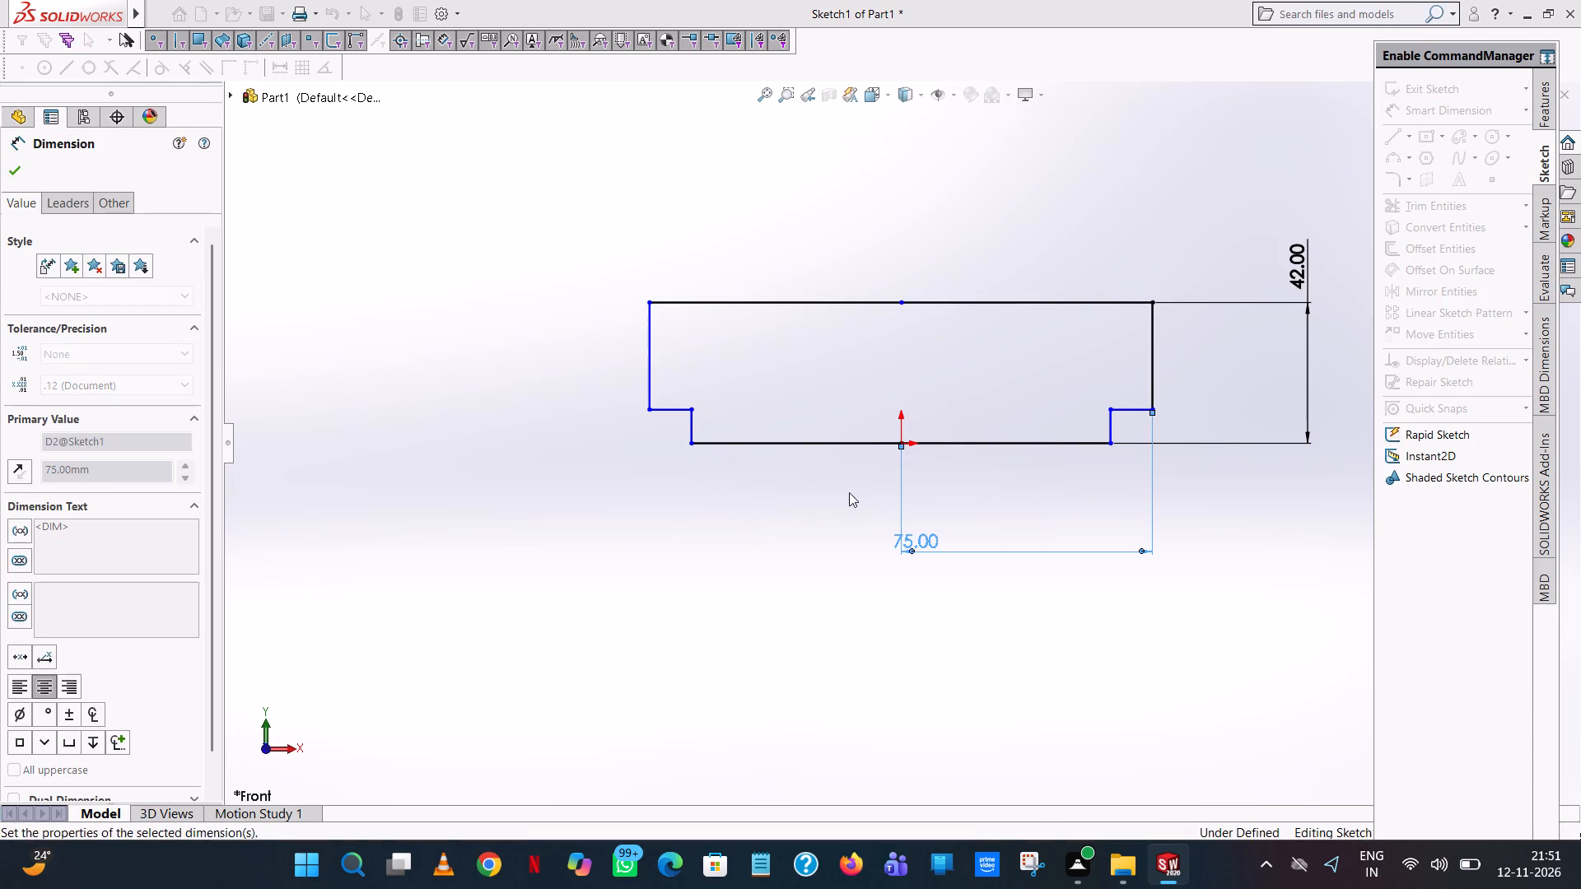
Dimension the vertical distance between the right step's horizontal line and the top line, placing it beside the overall height.
click(1117, 413)
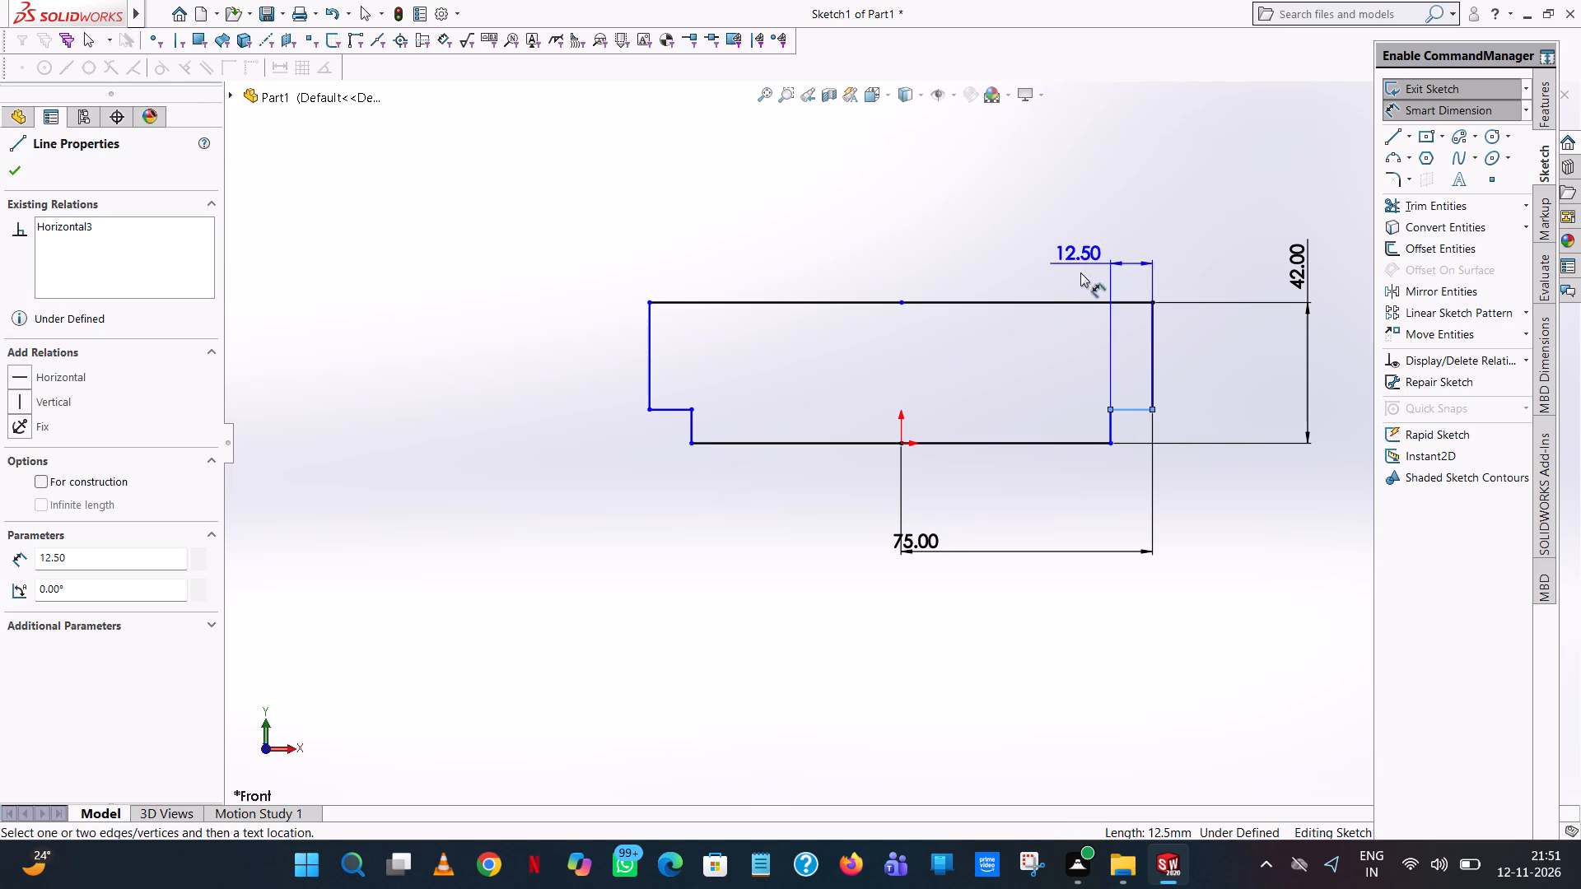
click(1097, 298)
click(1251, 315)
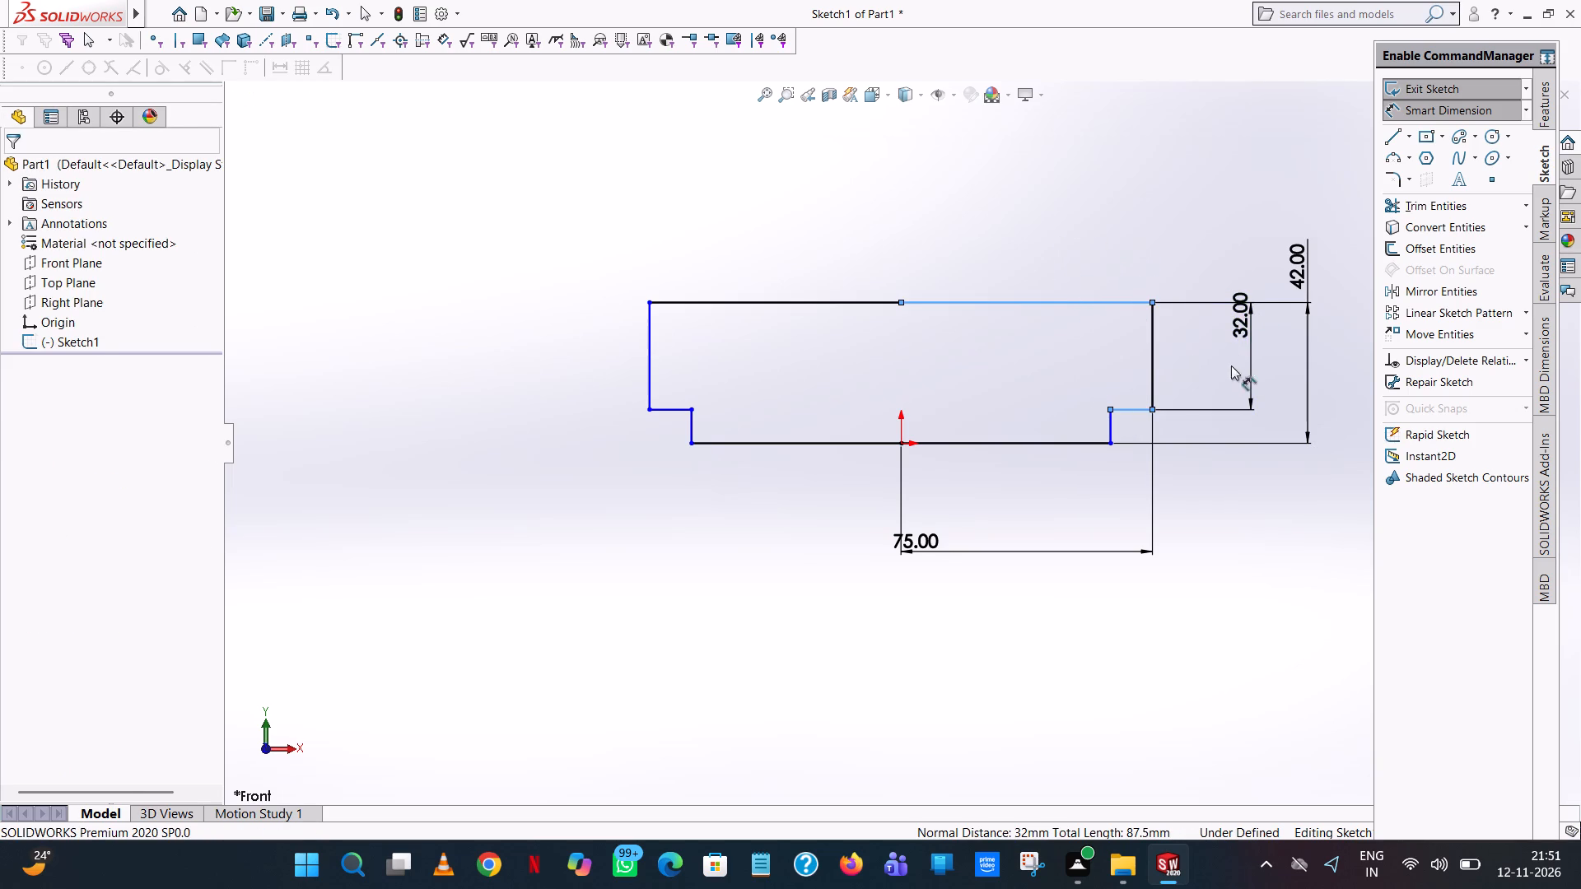
click(1180, 295)
click(1208, 171)
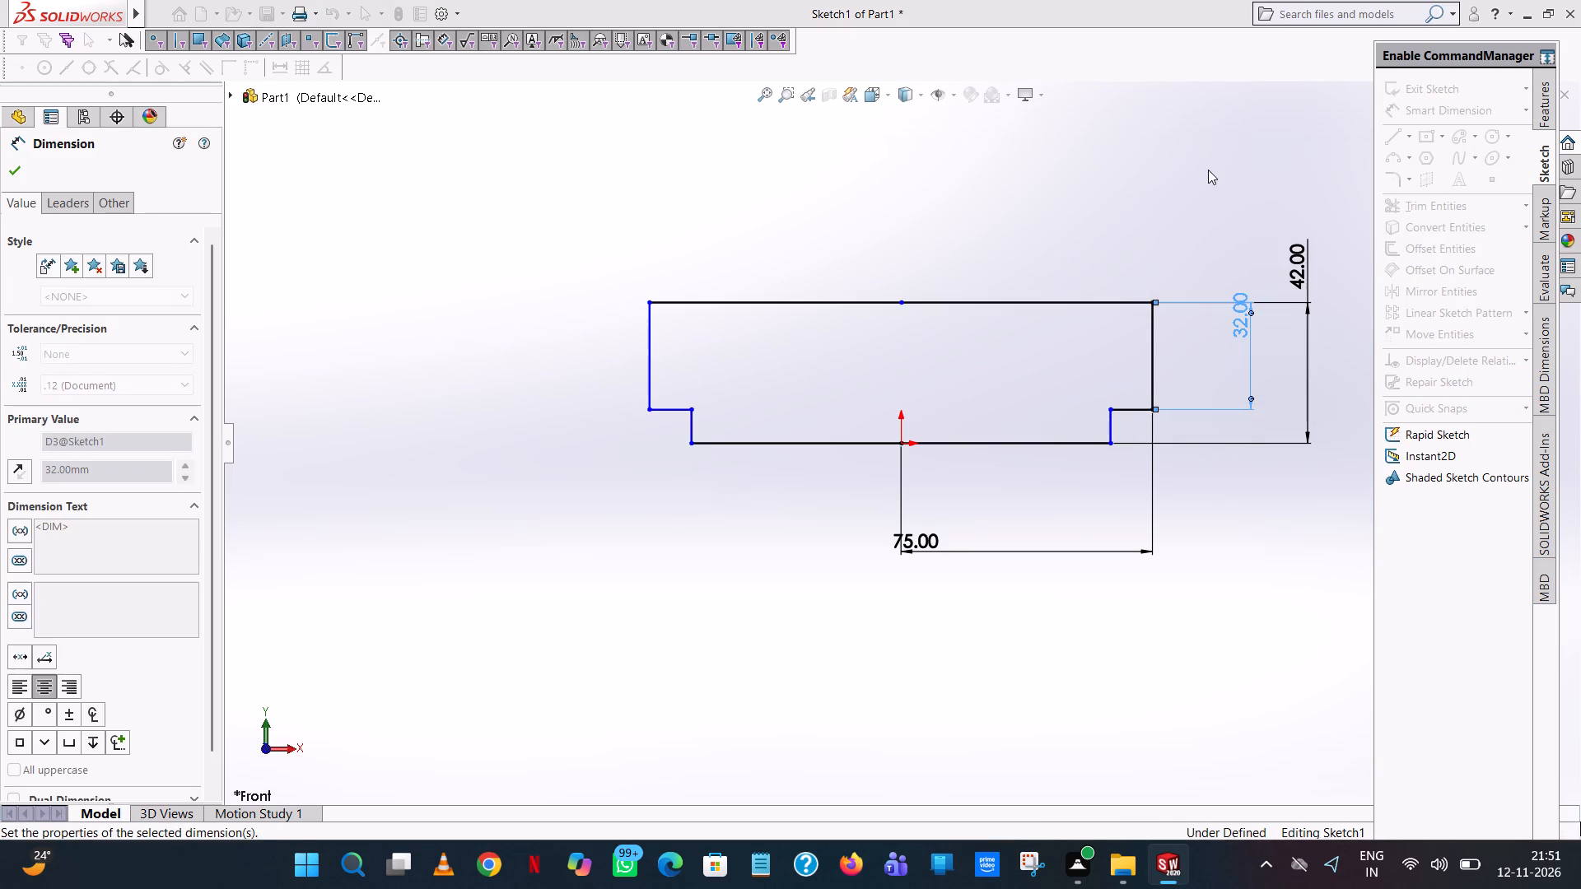
Dimension the horizontal distance from the origin to the right step's short vertical line, placing it below the profile.
click(1114, 425)
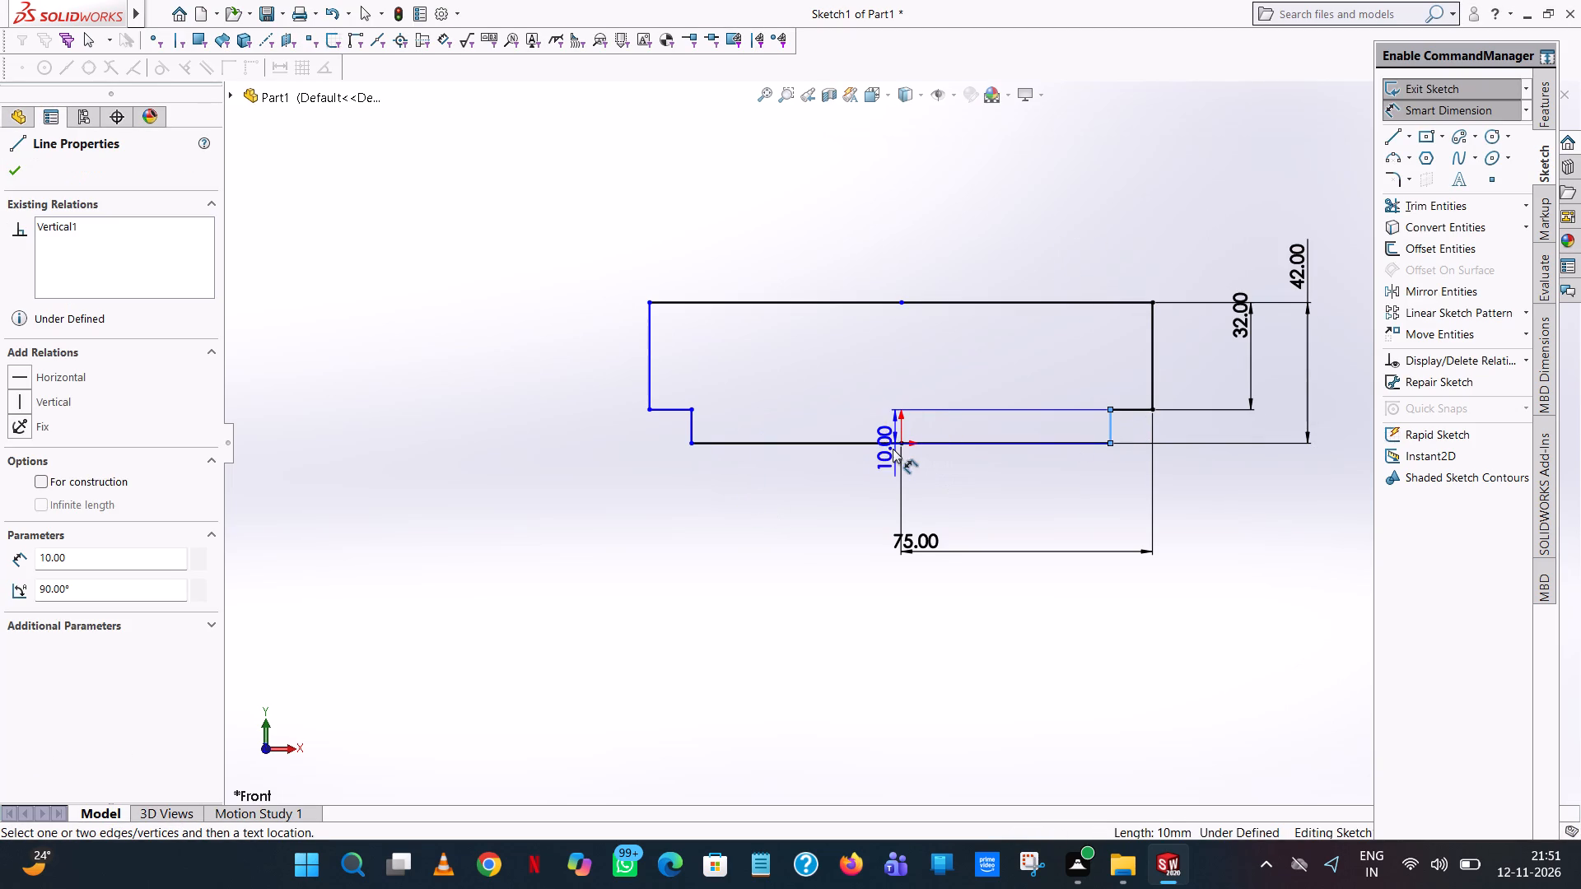
click(900, 440)
click(1001, 533)
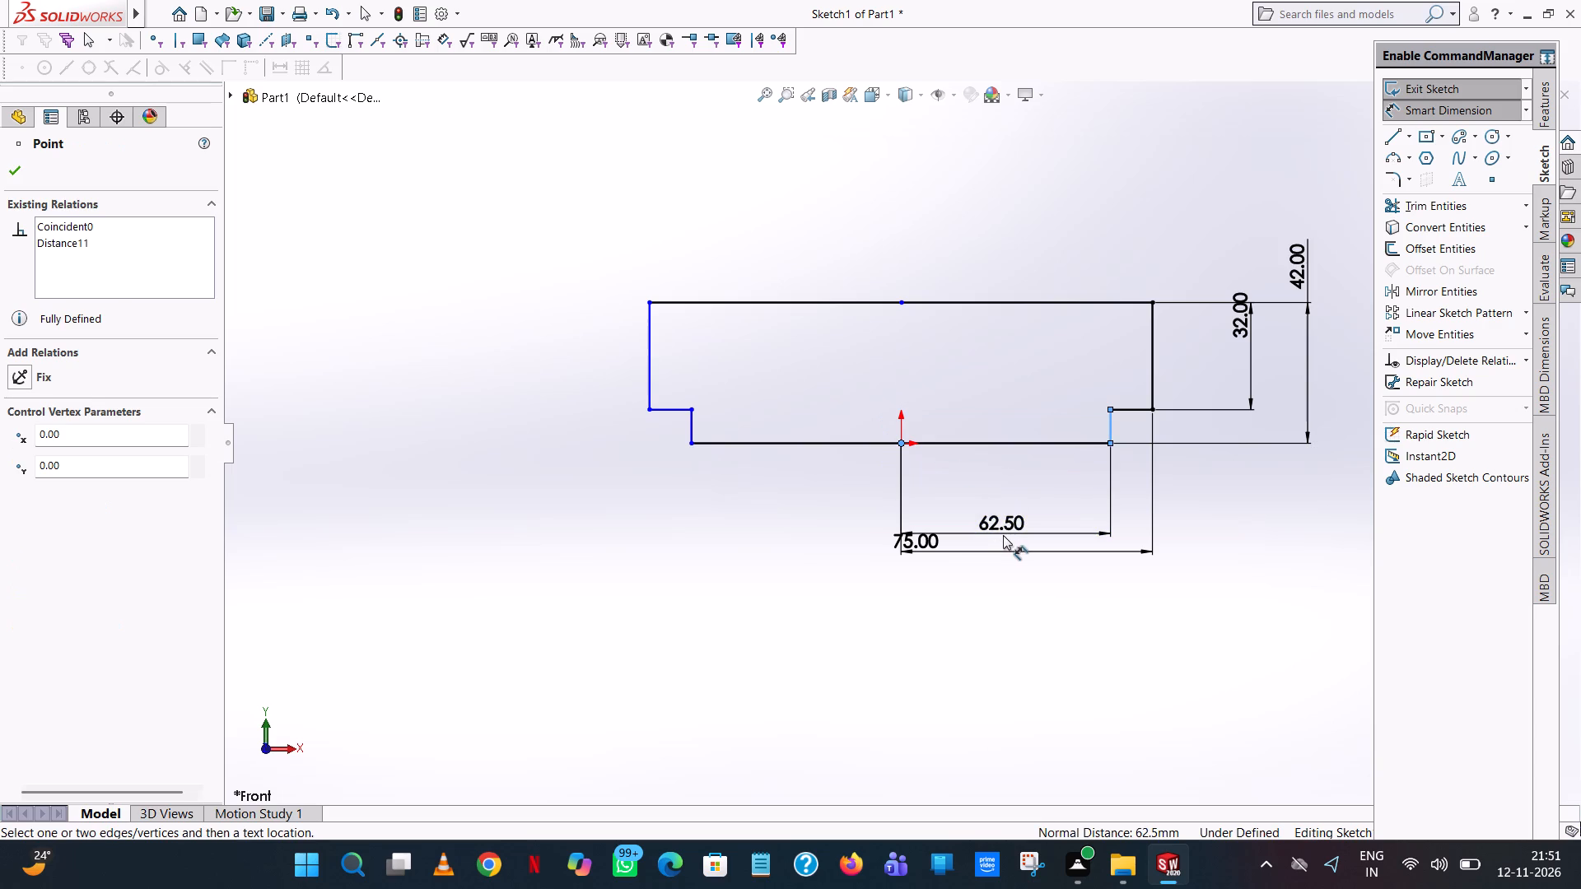
click(929, 497)
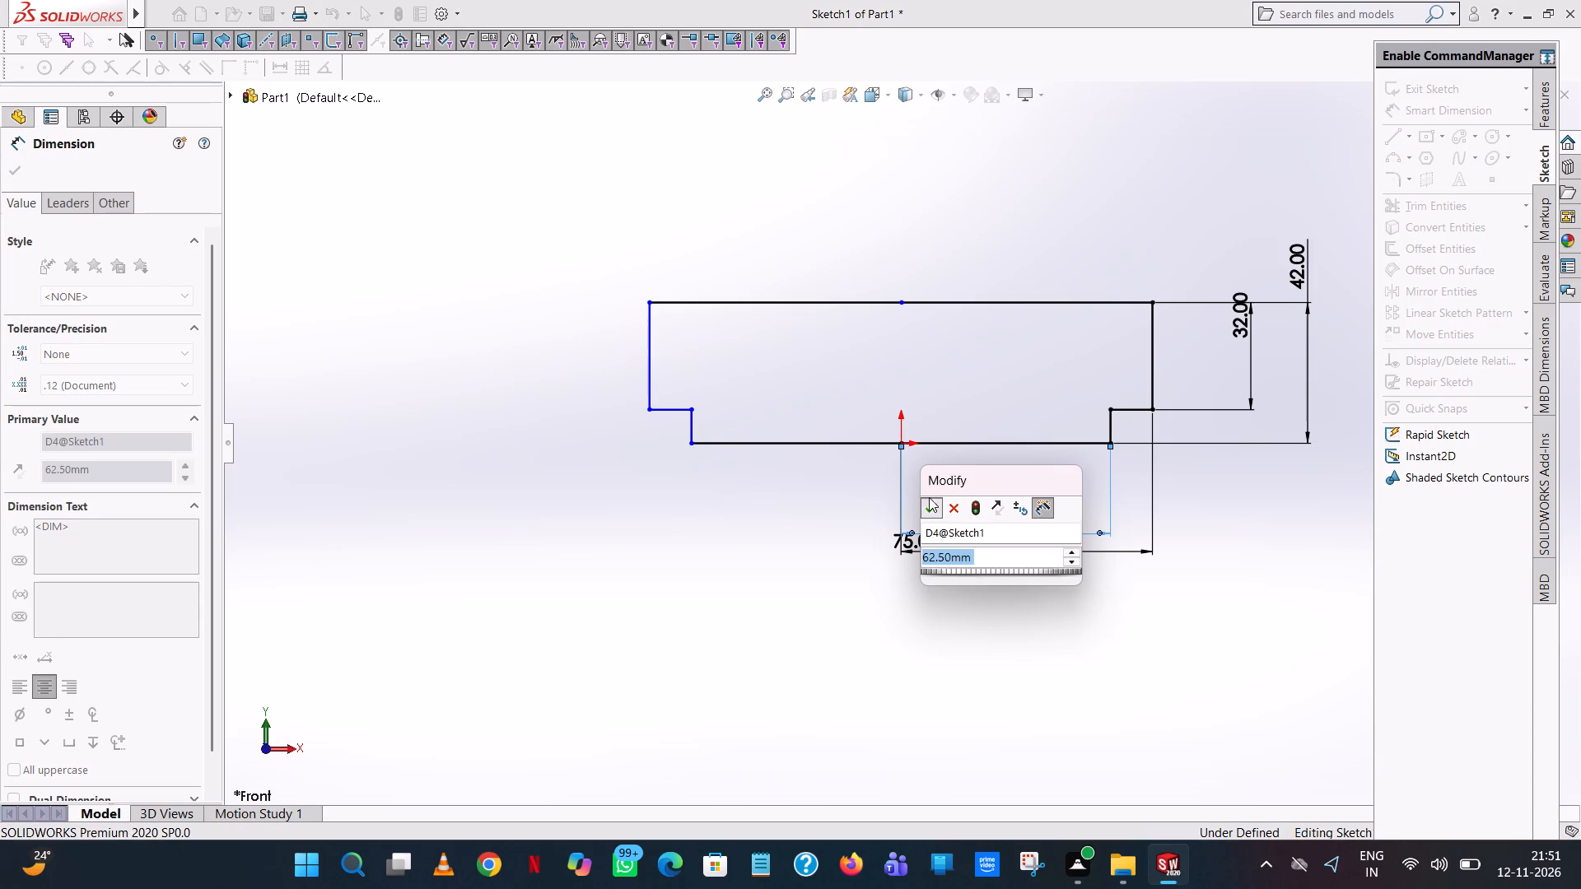
click(912, 228)
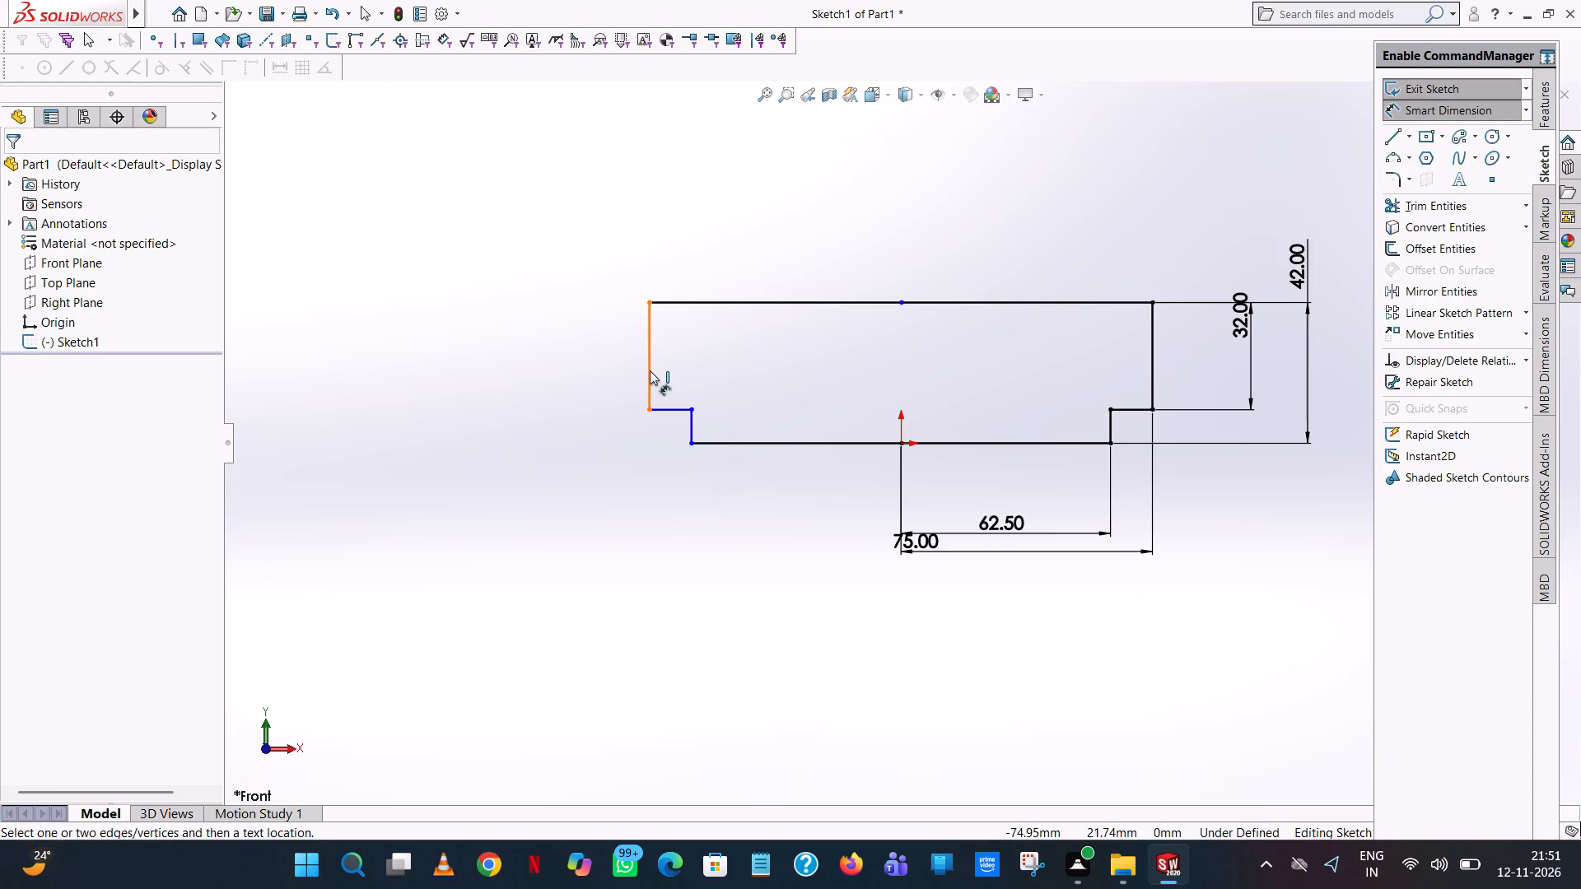
Dimension the horizontal distance from the left outer side line to the origin, placing it below the profile.
click(650, 370)
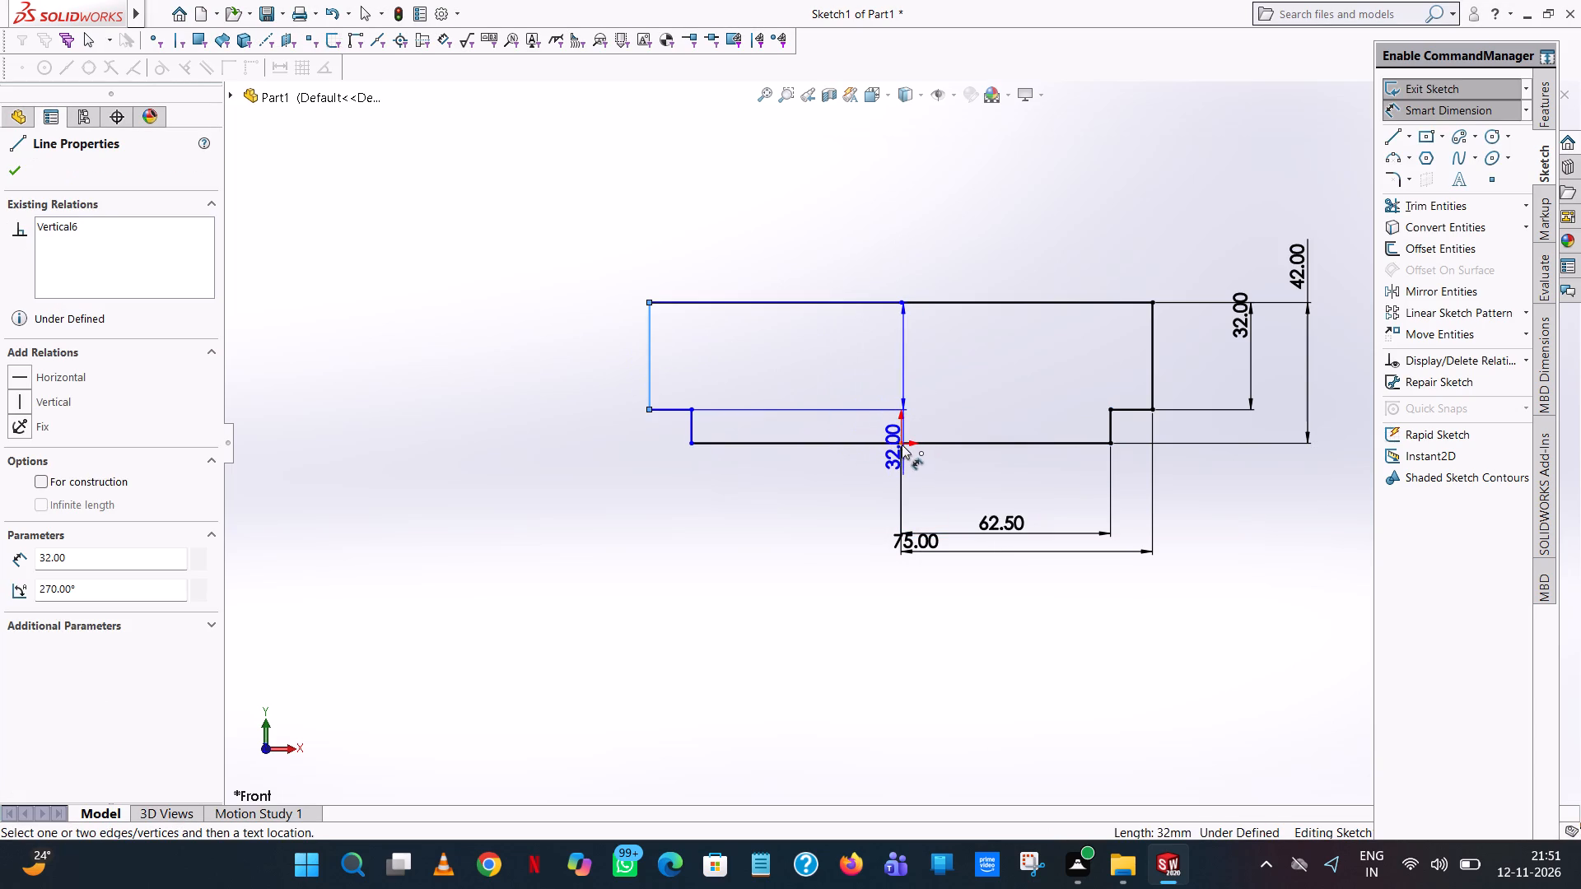
click(902, 444)
click(883, 514)
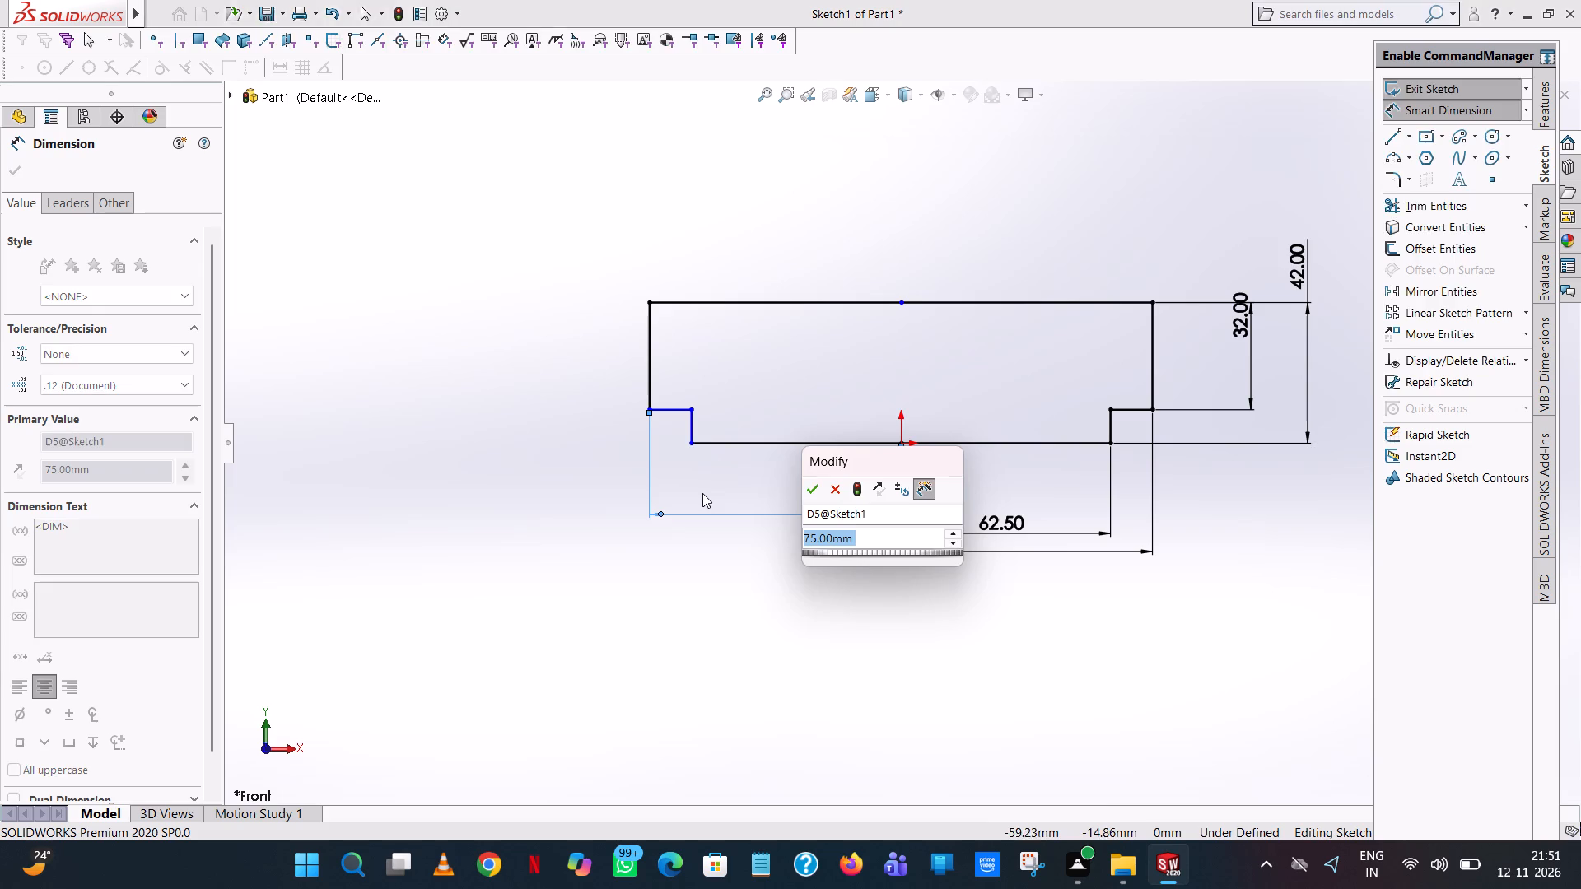
click(817, 491)
click(767, 493)
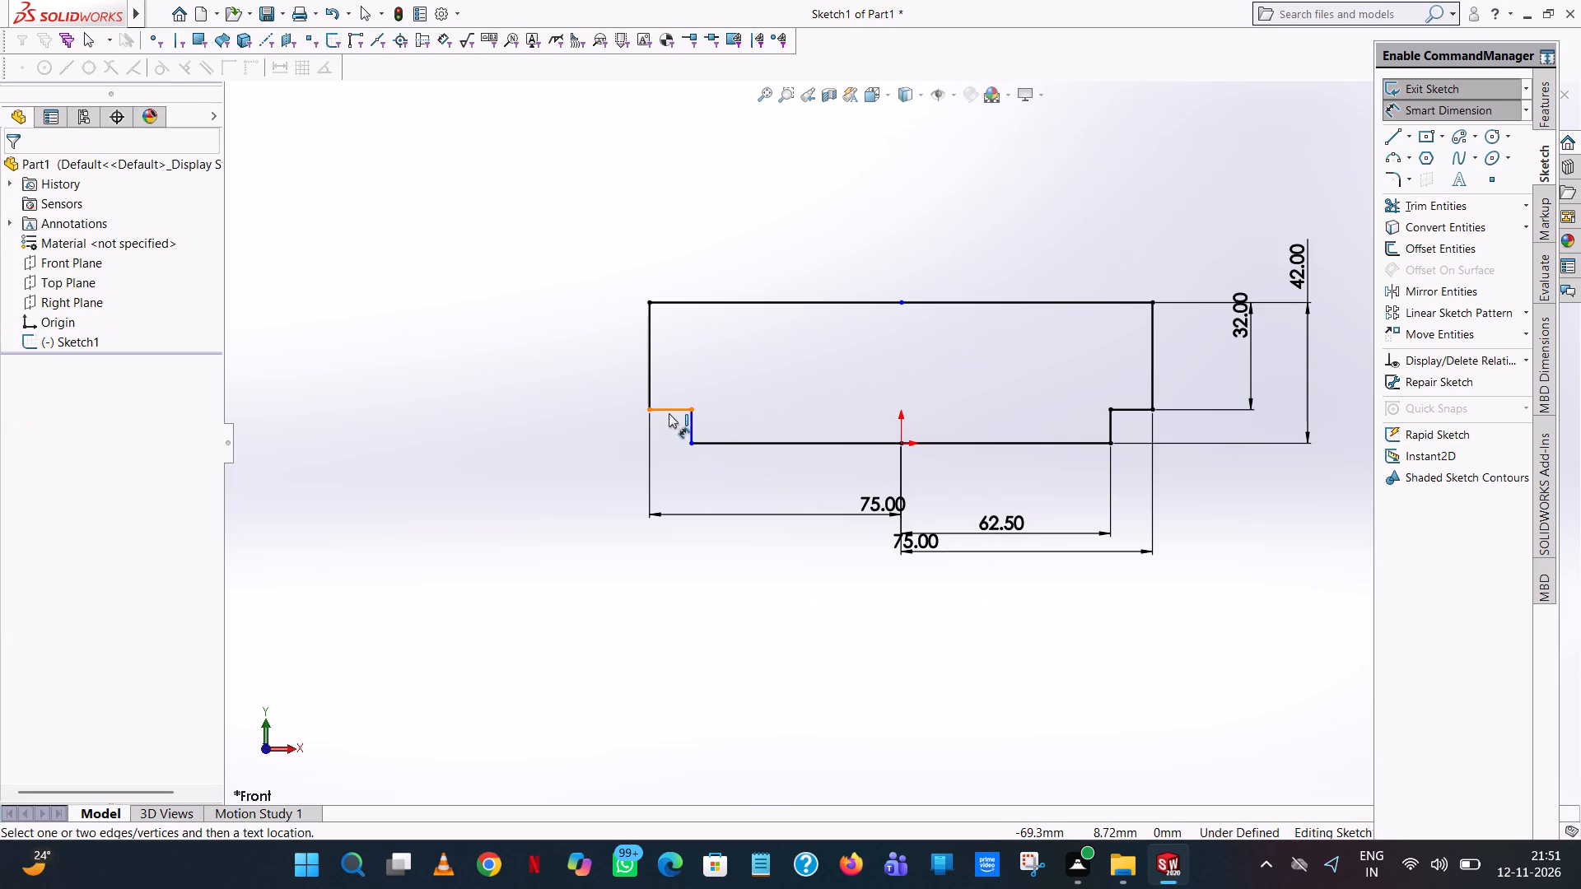
Dimension the vertical distance between the left step's horizontal line and the top line, placing it beyond the left side.
click(670, 412)
click(672, 300)
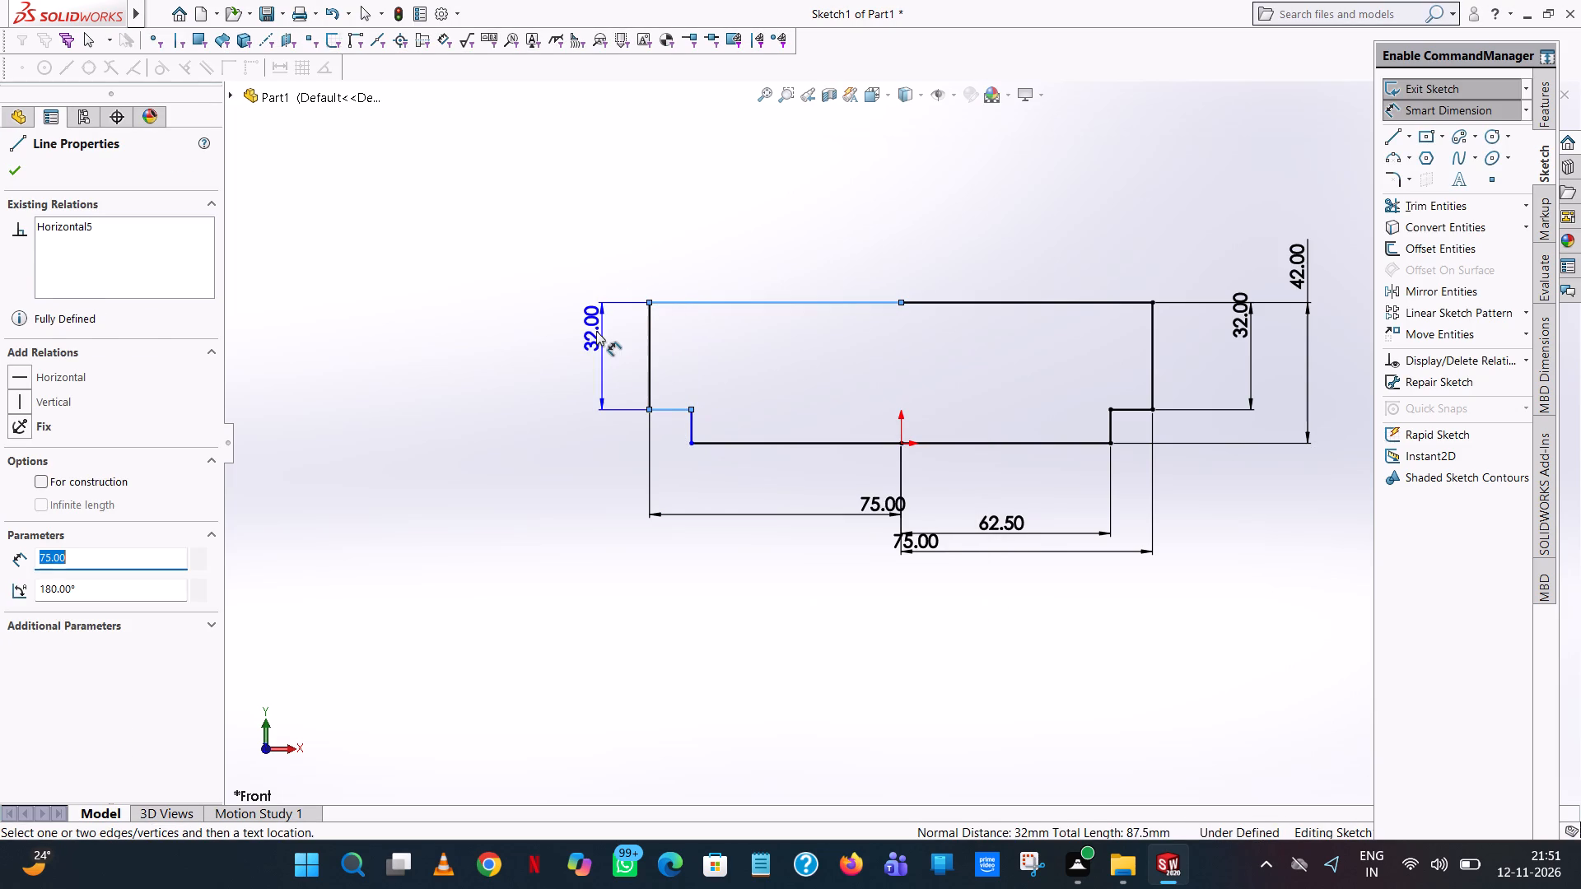
click(596, 331)
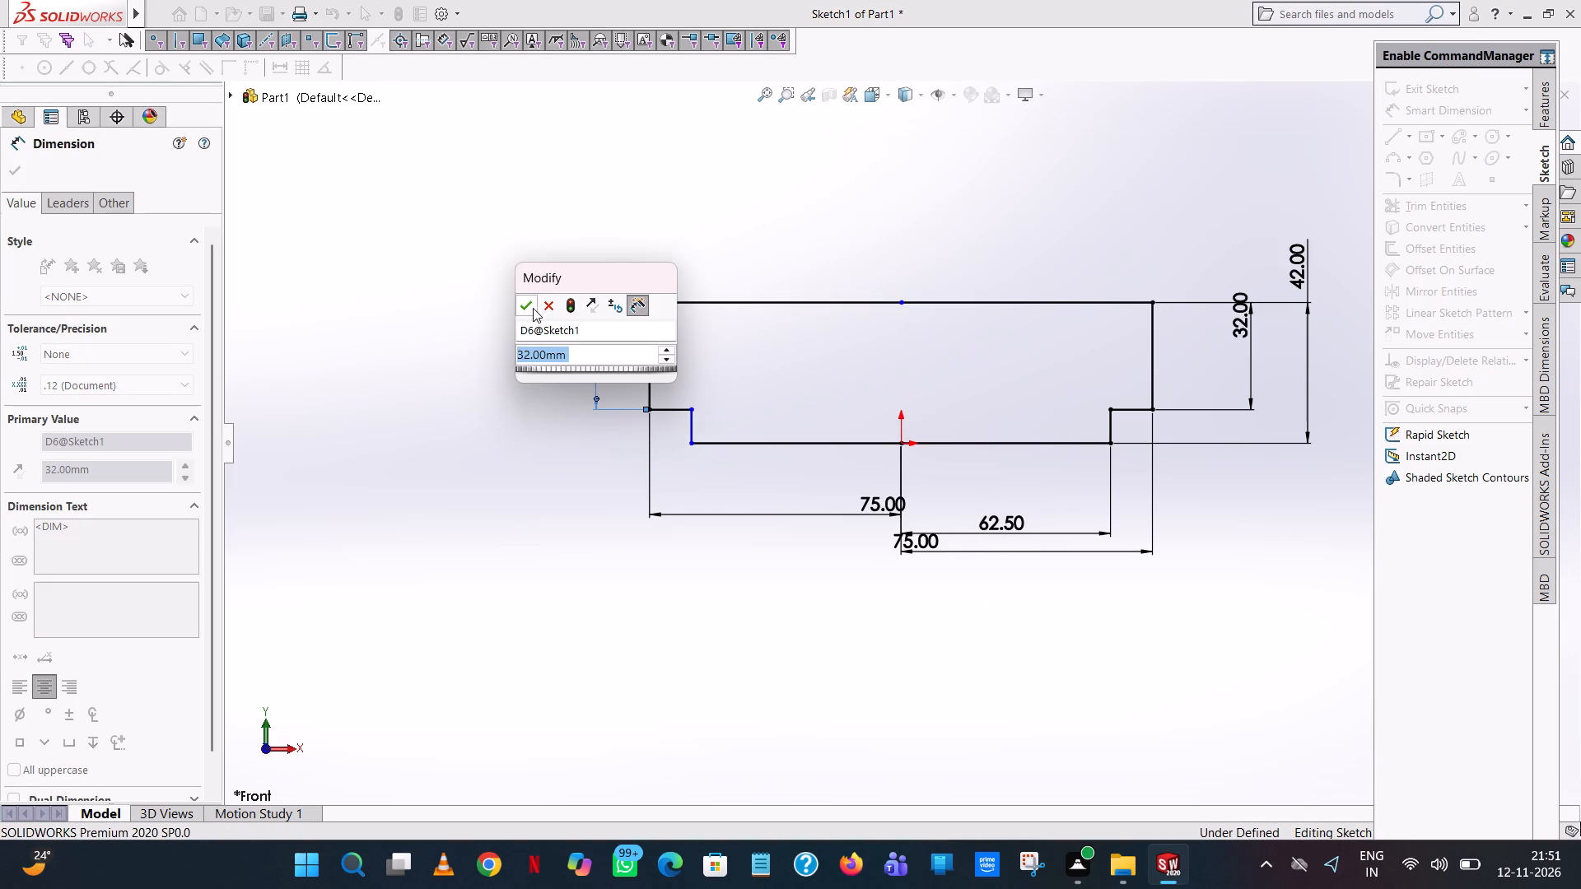
click(533, 308)
click(804, 158)
Dimension the horizontal distance from the left step's short vertical line to the origin, placing it below the profile.
click(688, 432)
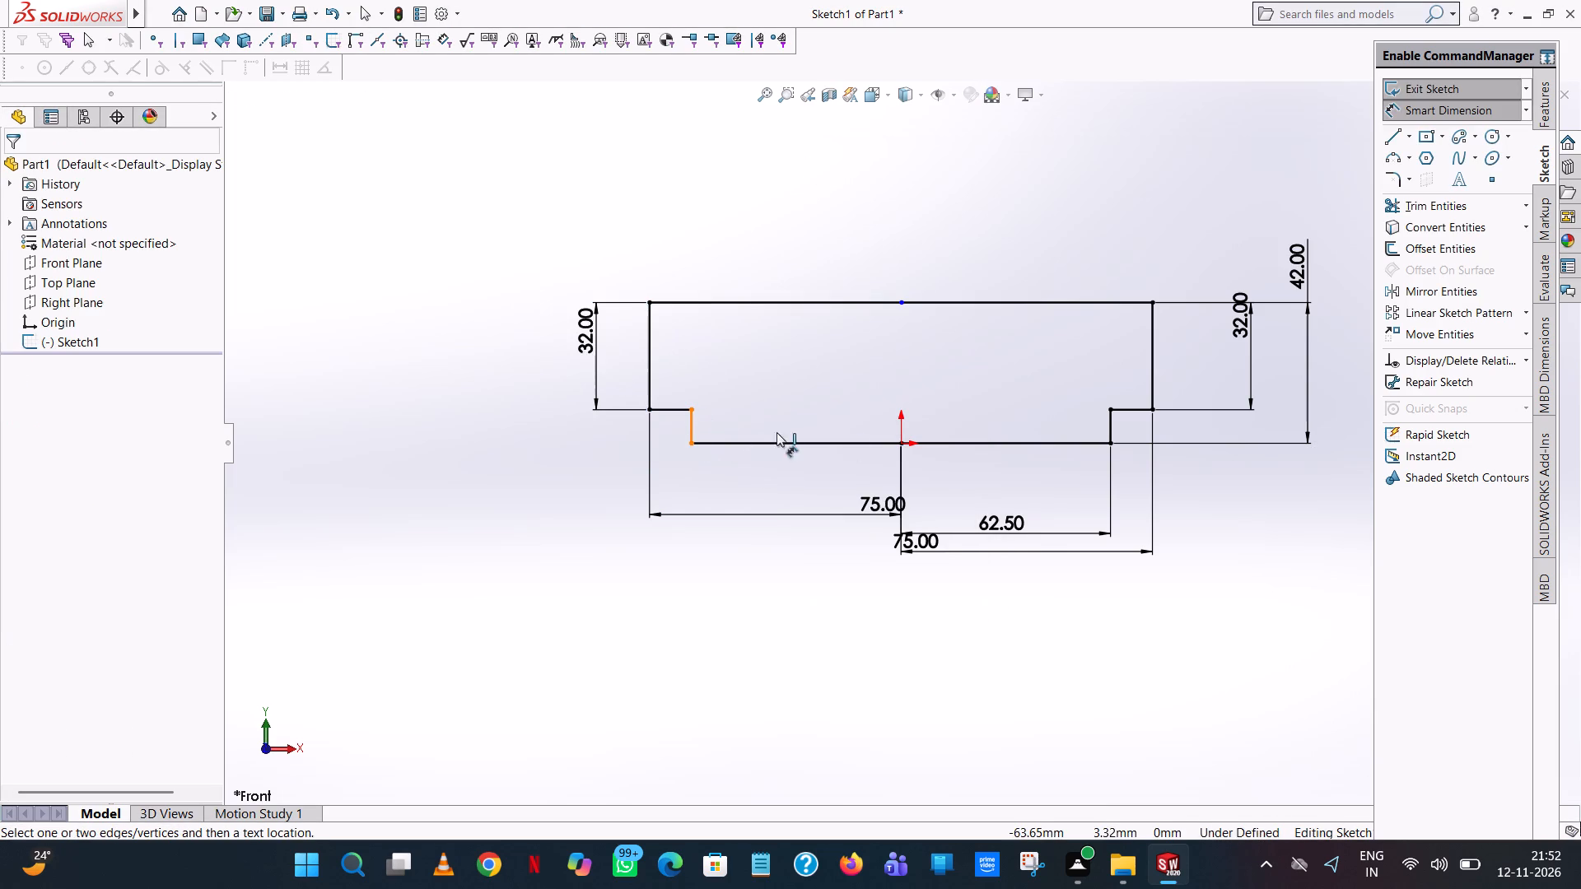
click(899, 441)
click(745, 527)
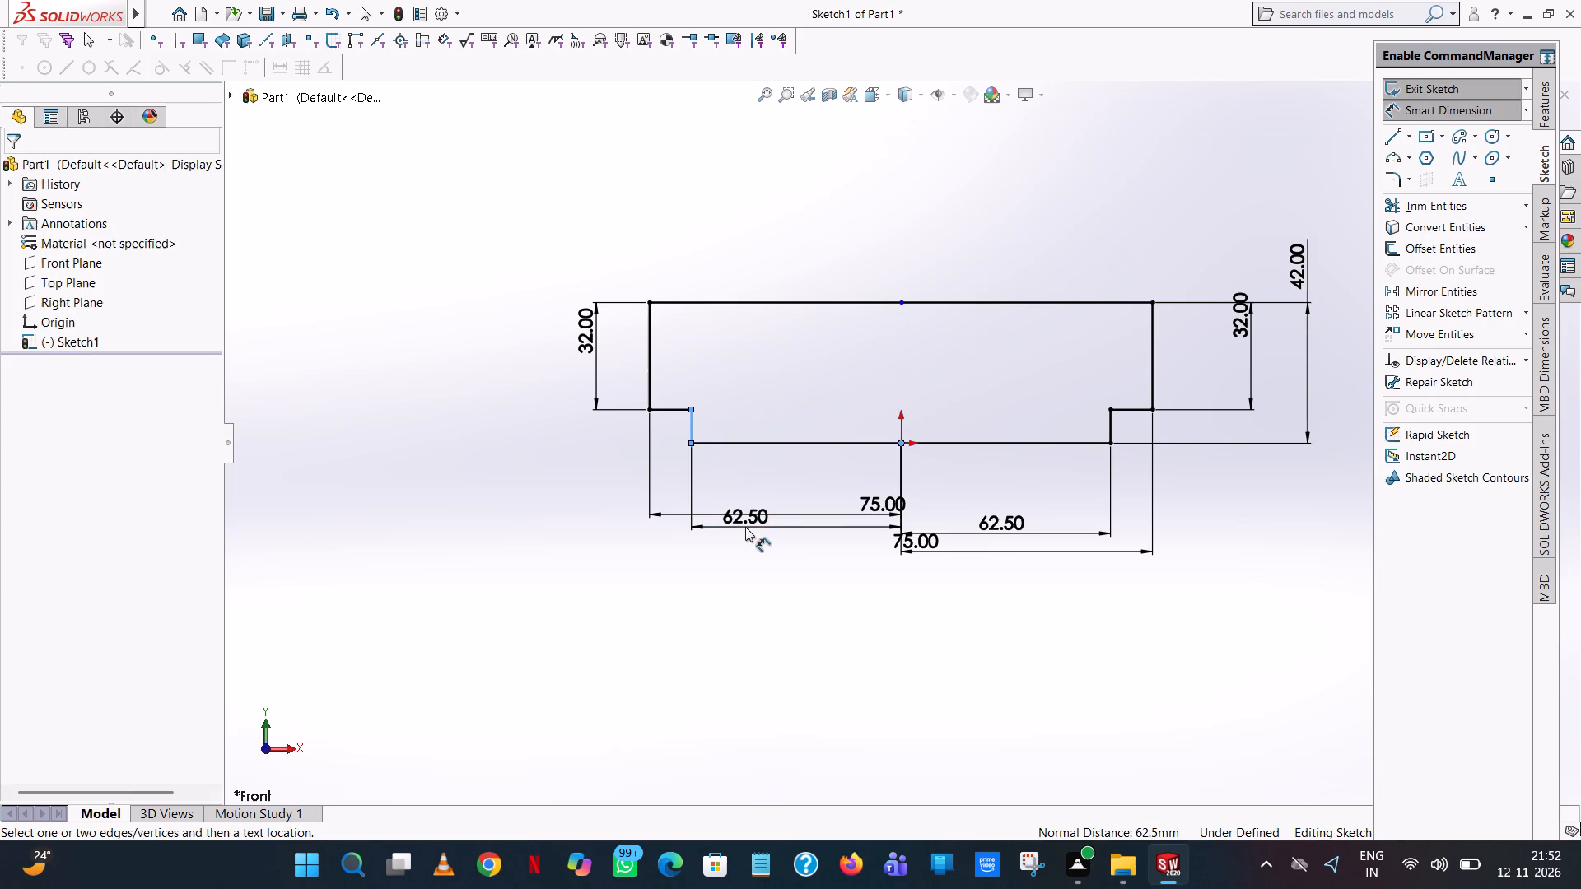
click(680, 504)
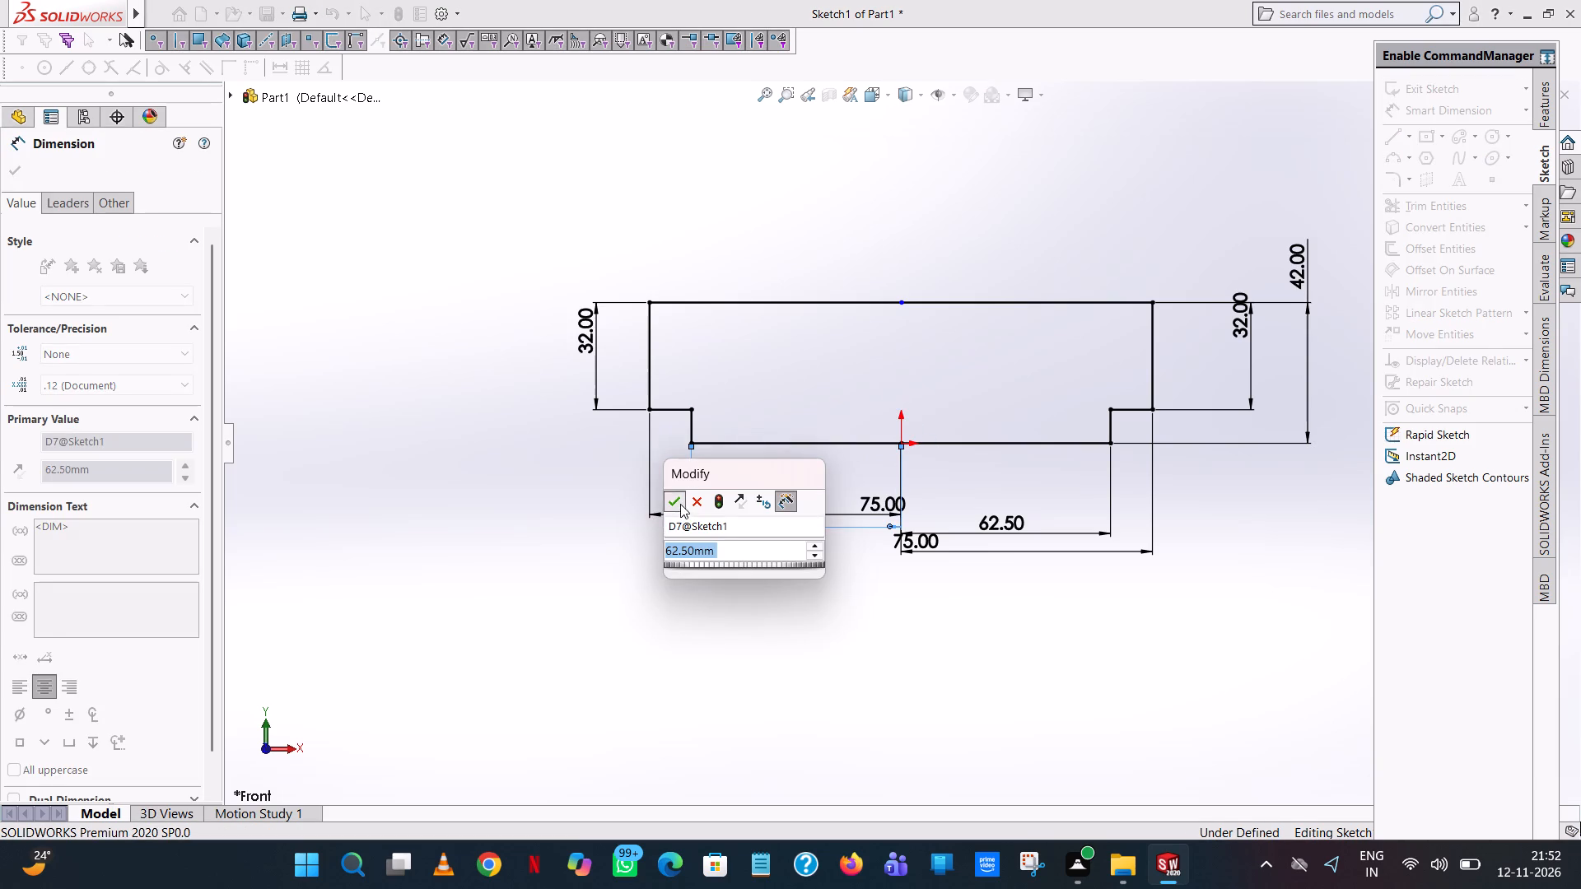
click(851, 212)
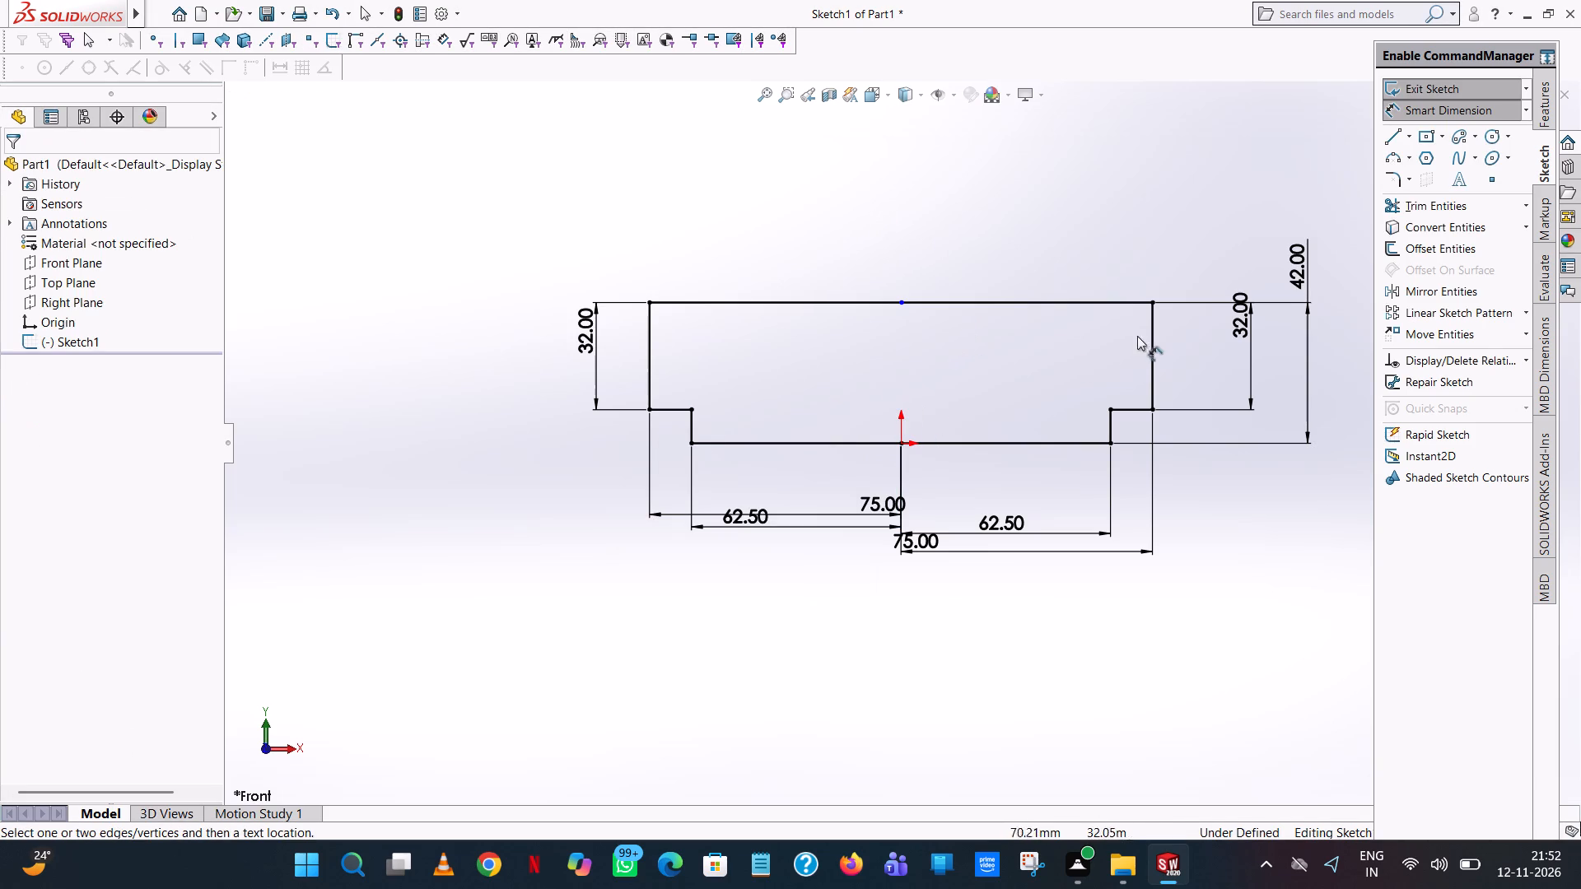
Dimension the vertical distance from the top line's middle point to the origin, placing it inside the profile's left half.
click(900, 301)
click(904, 440)
click(802, 440)
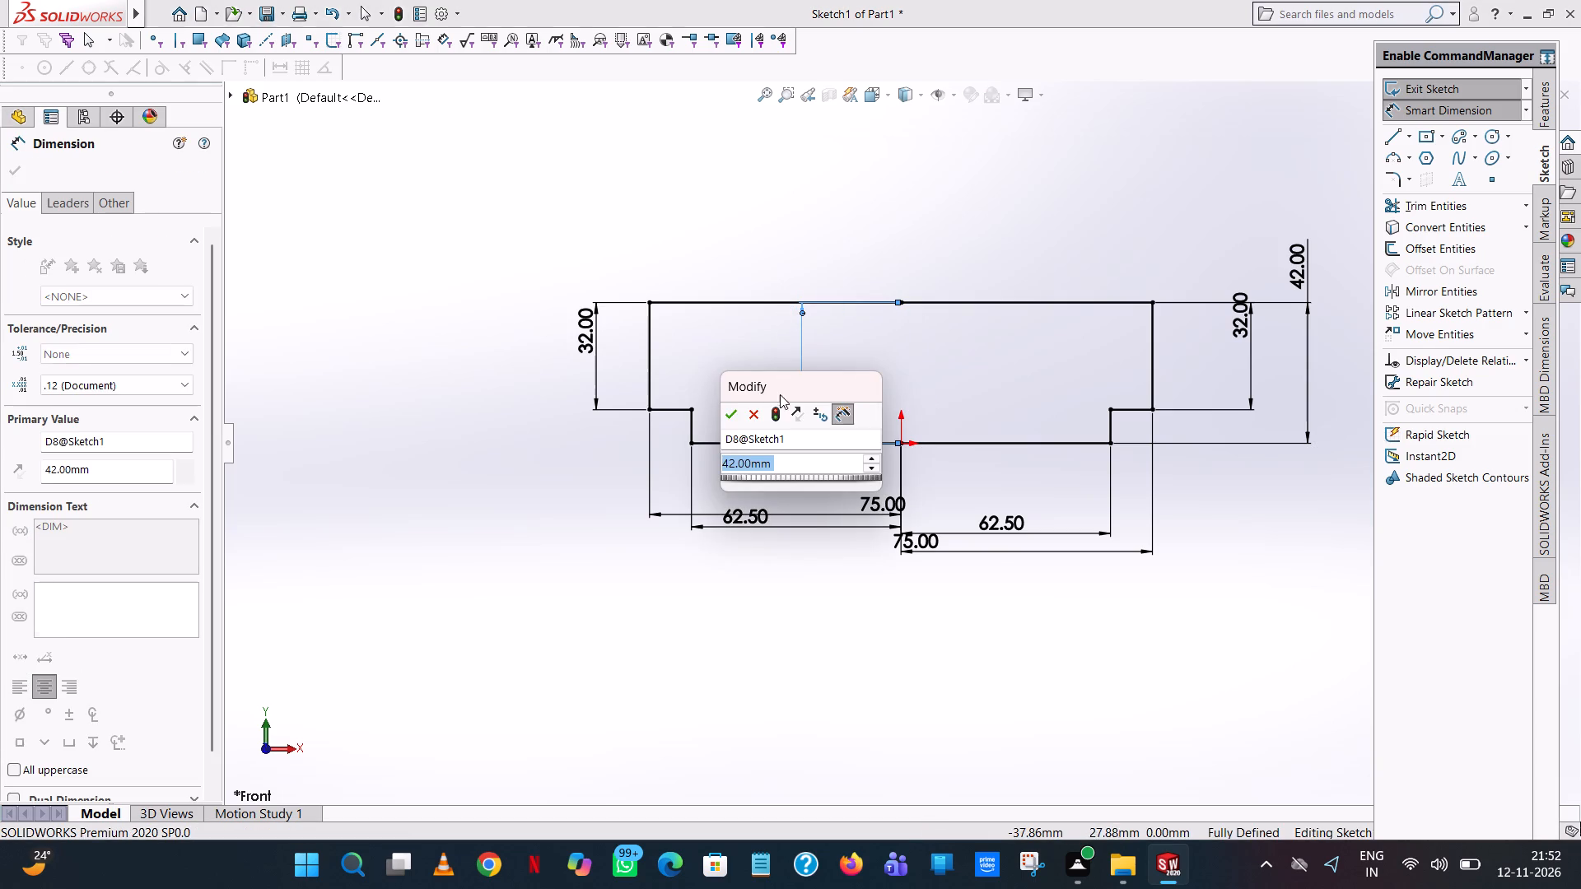
click(726, 417)
click(763, 227)
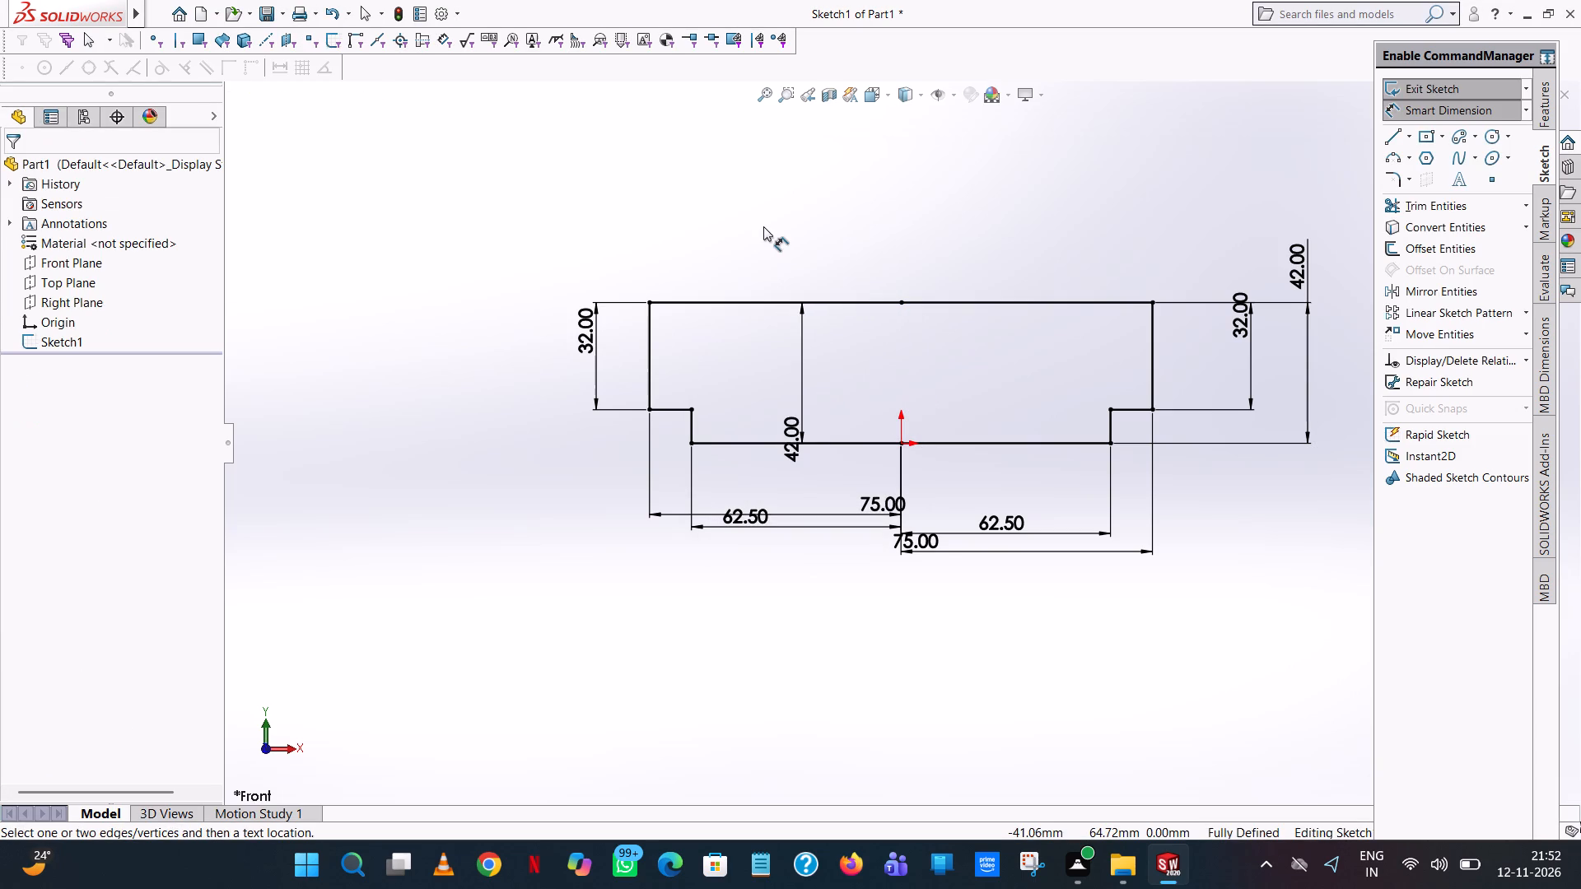
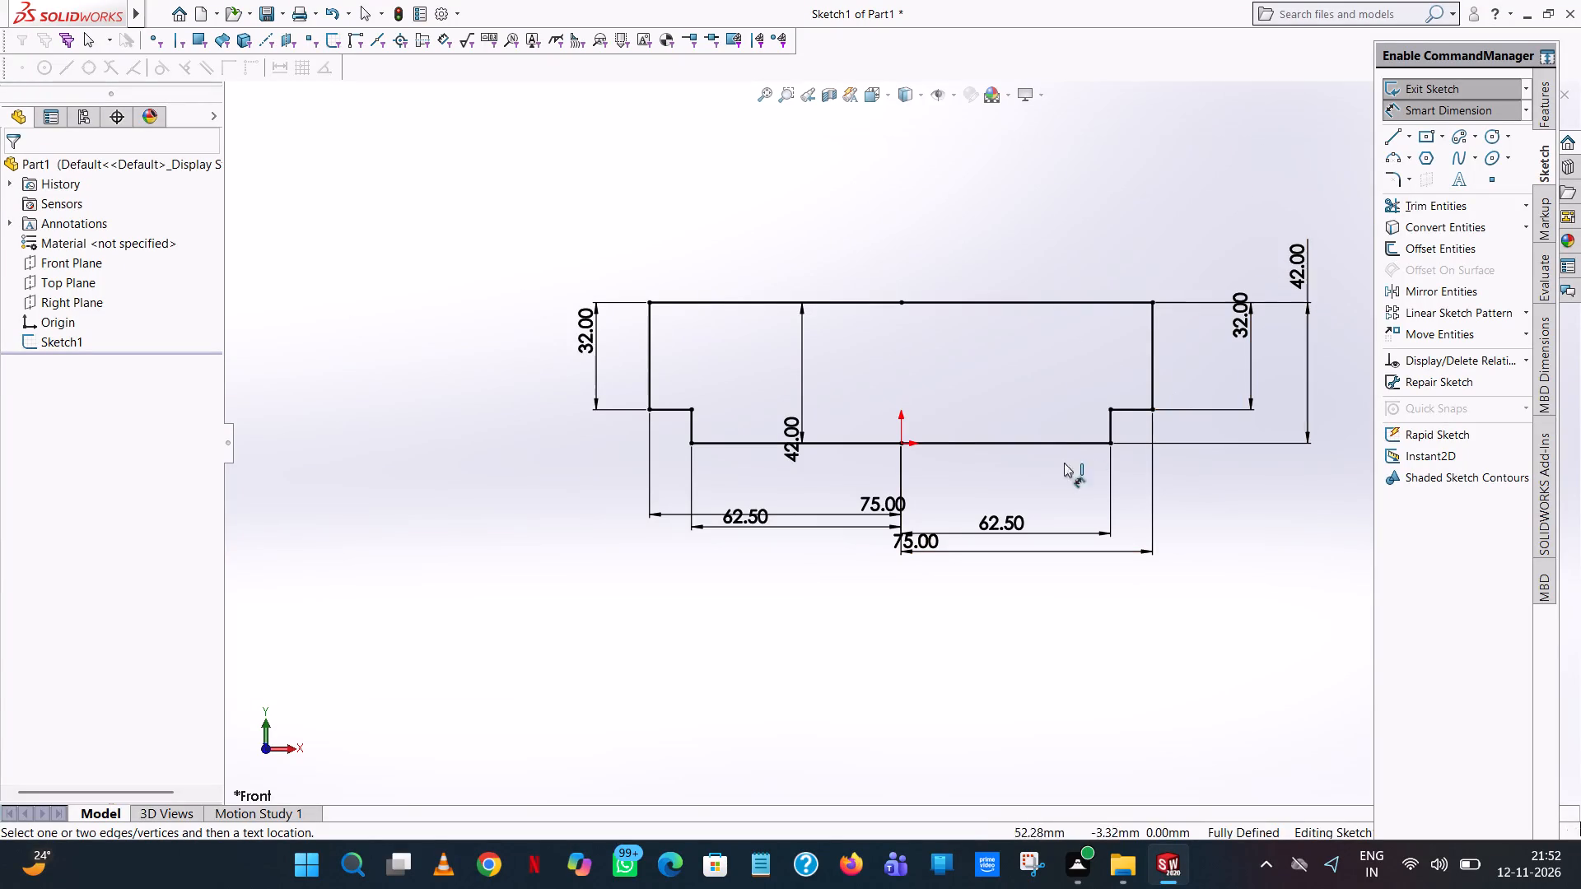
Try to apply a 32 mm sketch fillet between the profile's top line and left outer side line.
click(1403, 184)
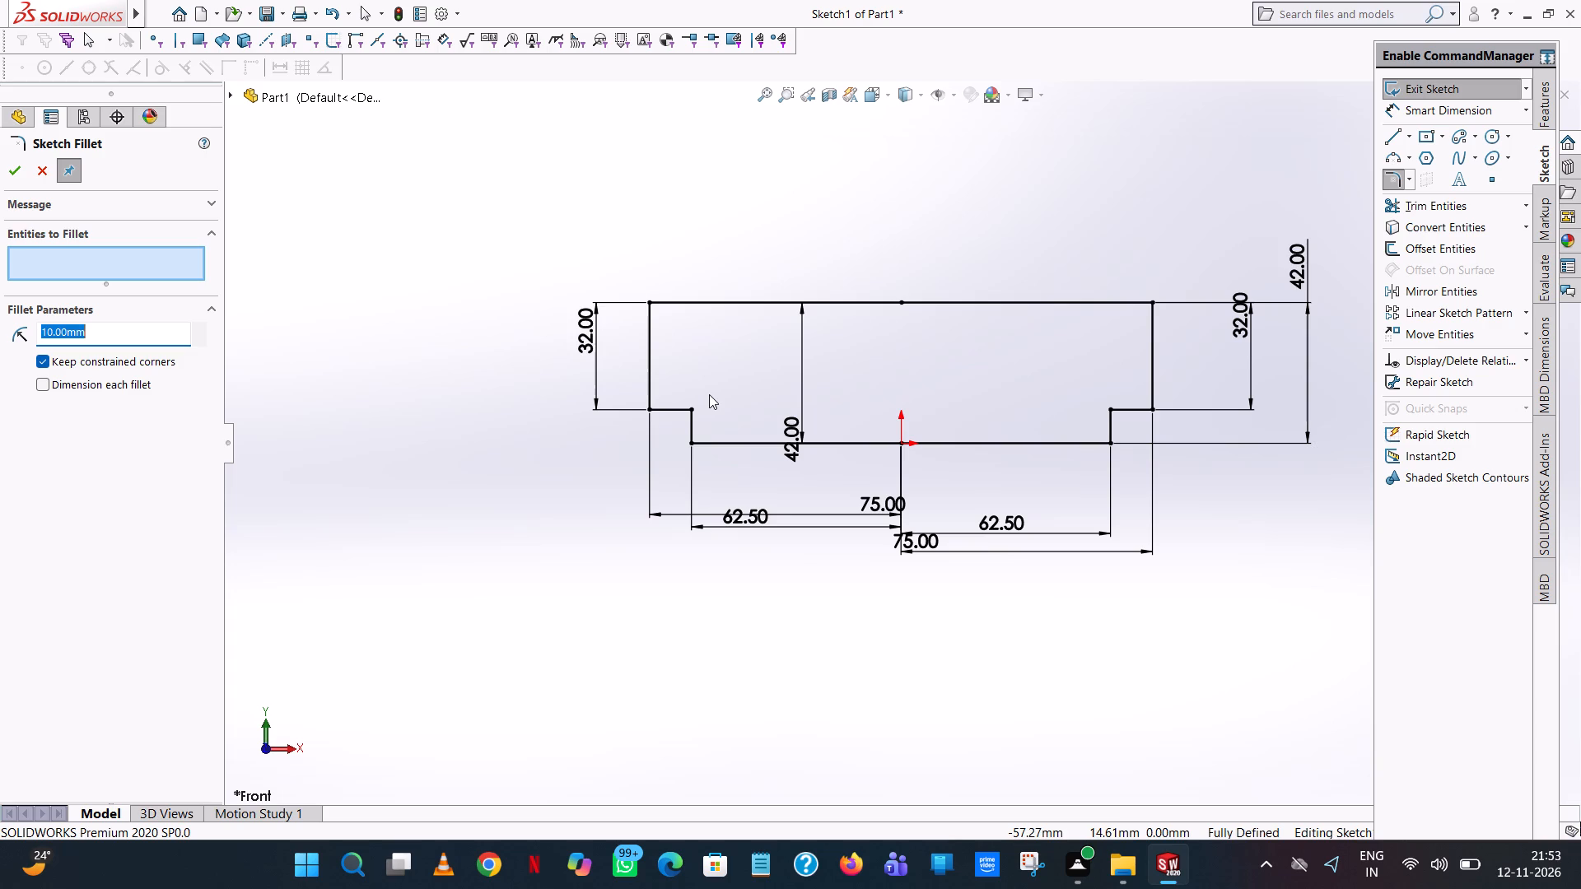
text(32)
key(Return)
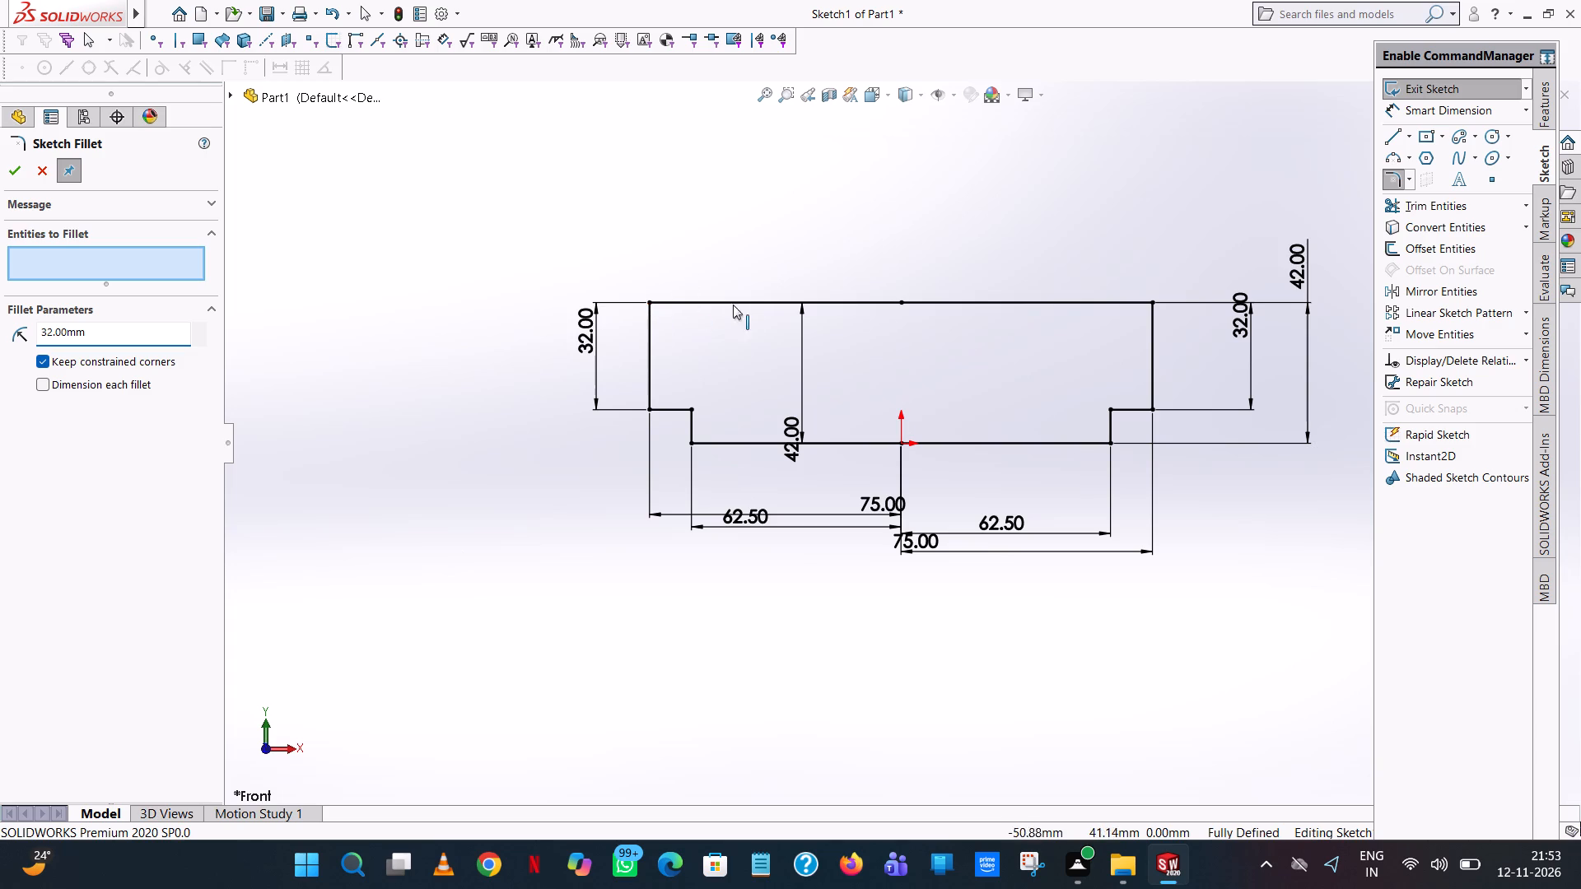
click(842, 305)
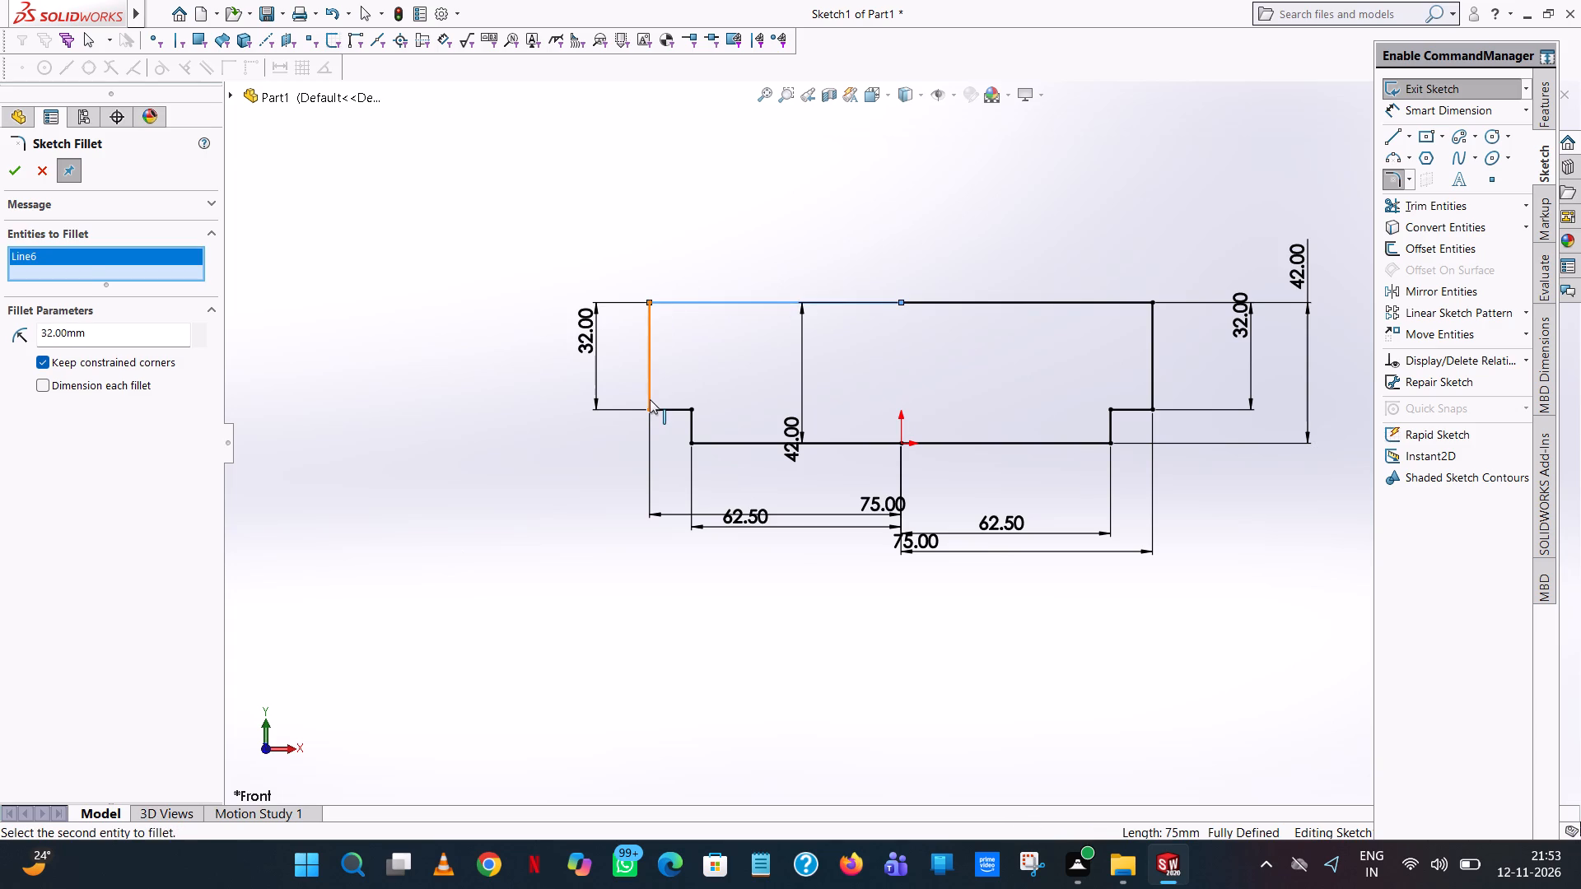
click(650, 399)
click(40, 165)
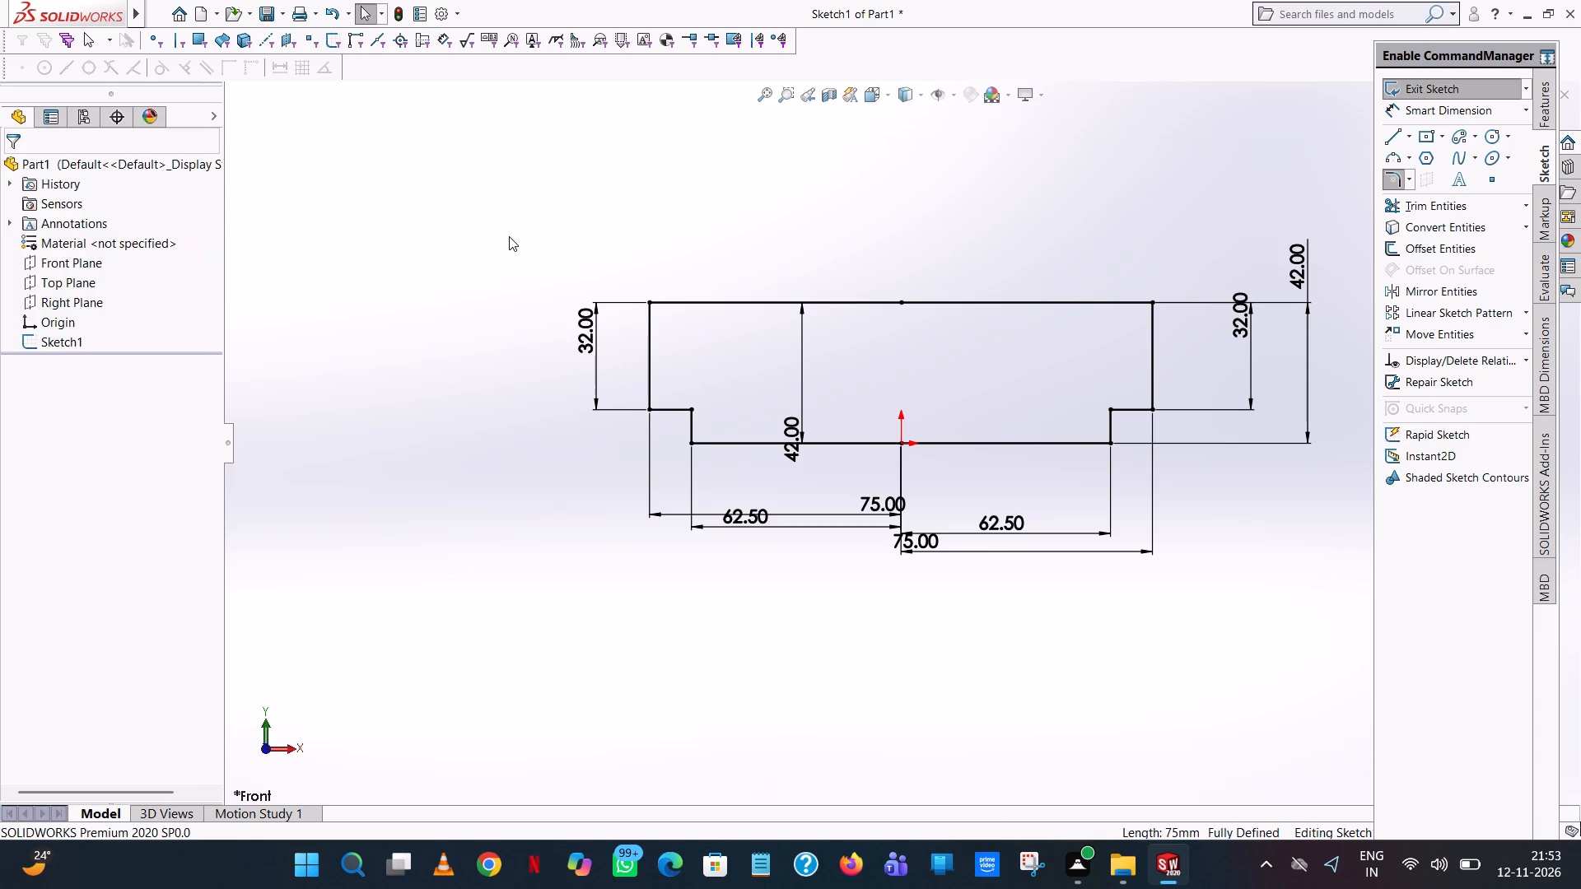
Draw a perimeter circle tangent to the profile's left outer side line and top line, with a 32 mm radius.
click(1506, 140)
click(1496, 156)
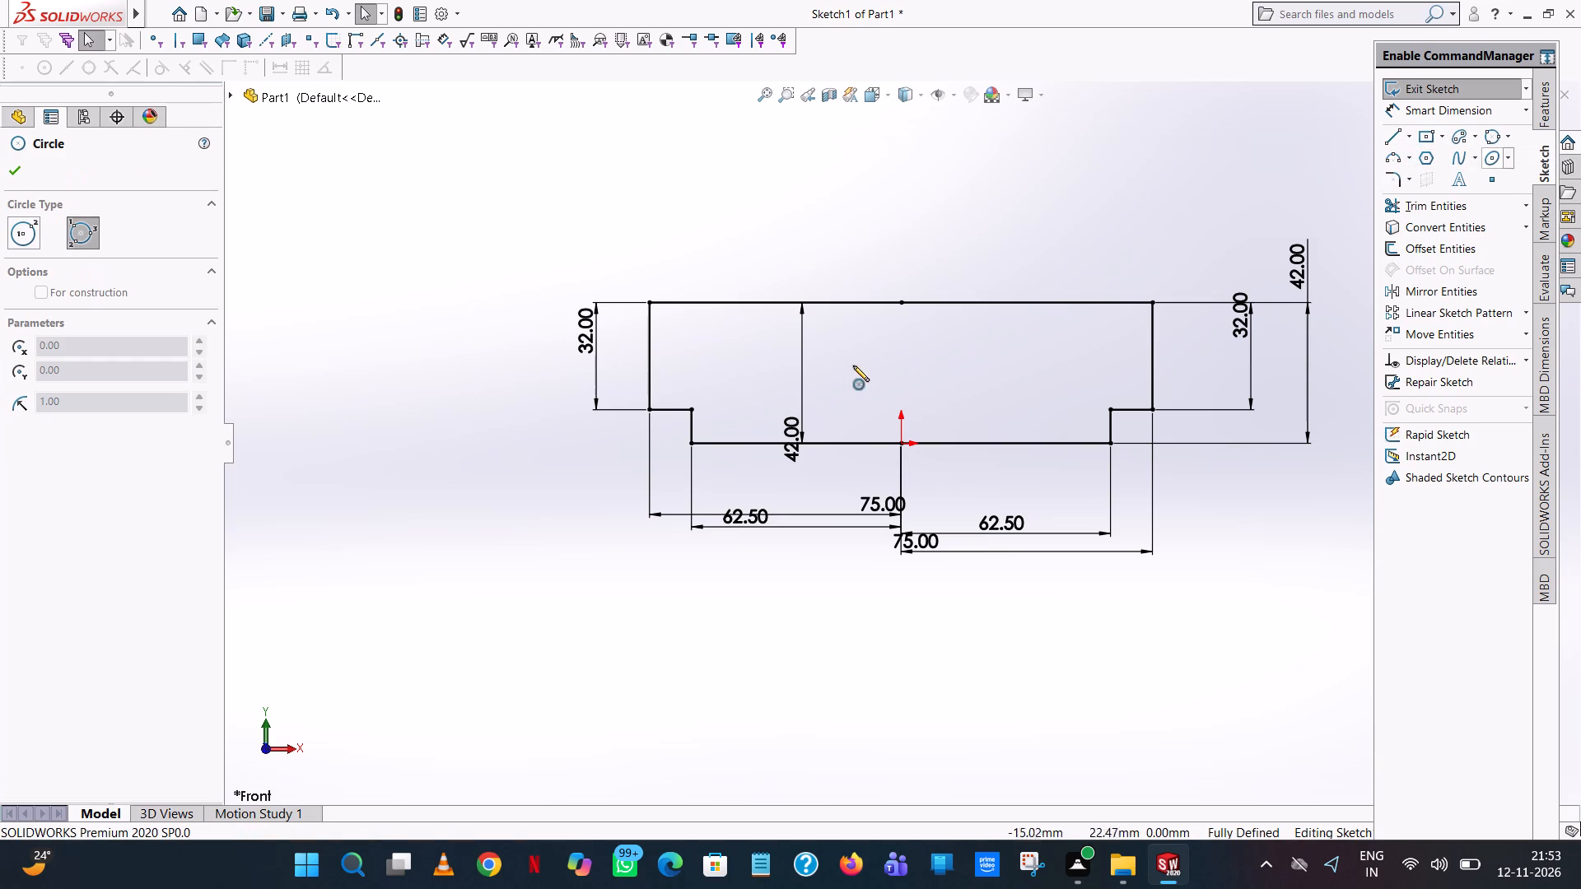
click(647, 389)
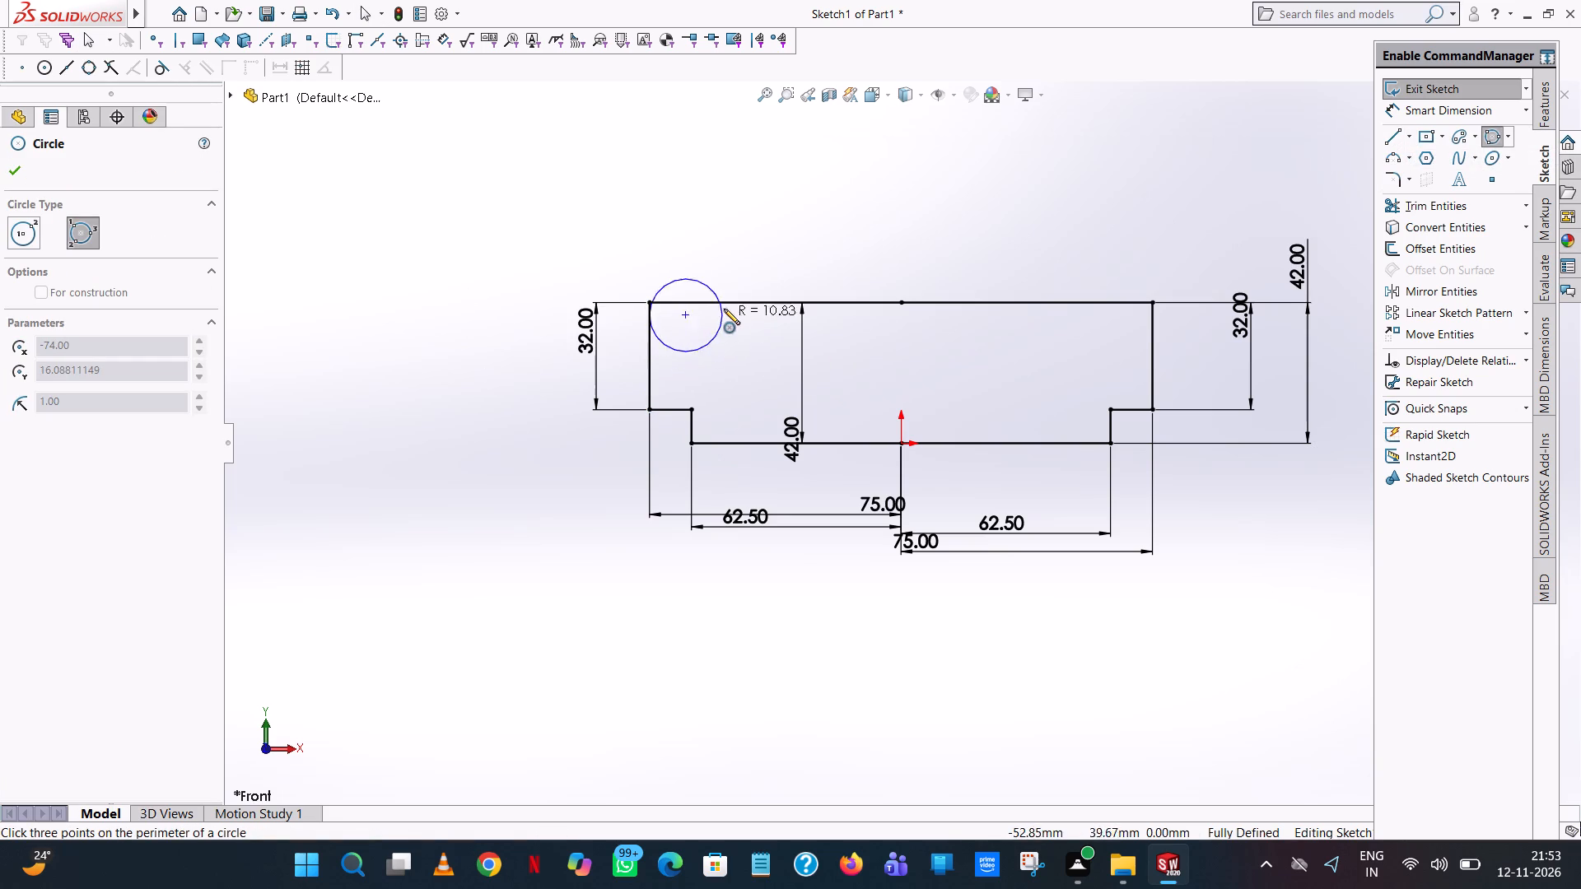
click(726, 301)
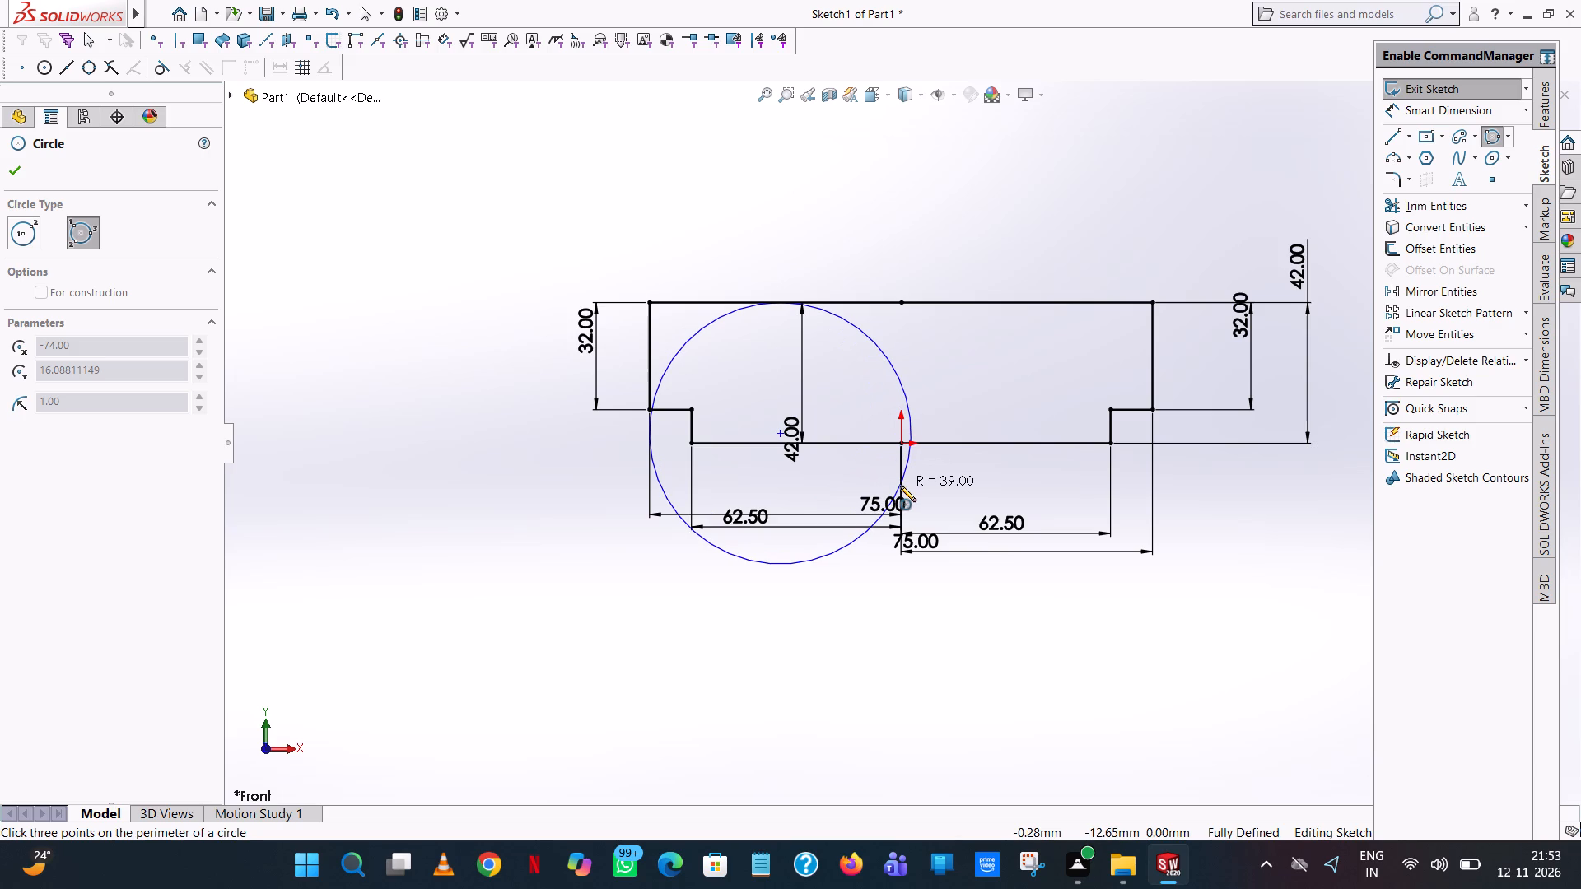
click(852, 469)
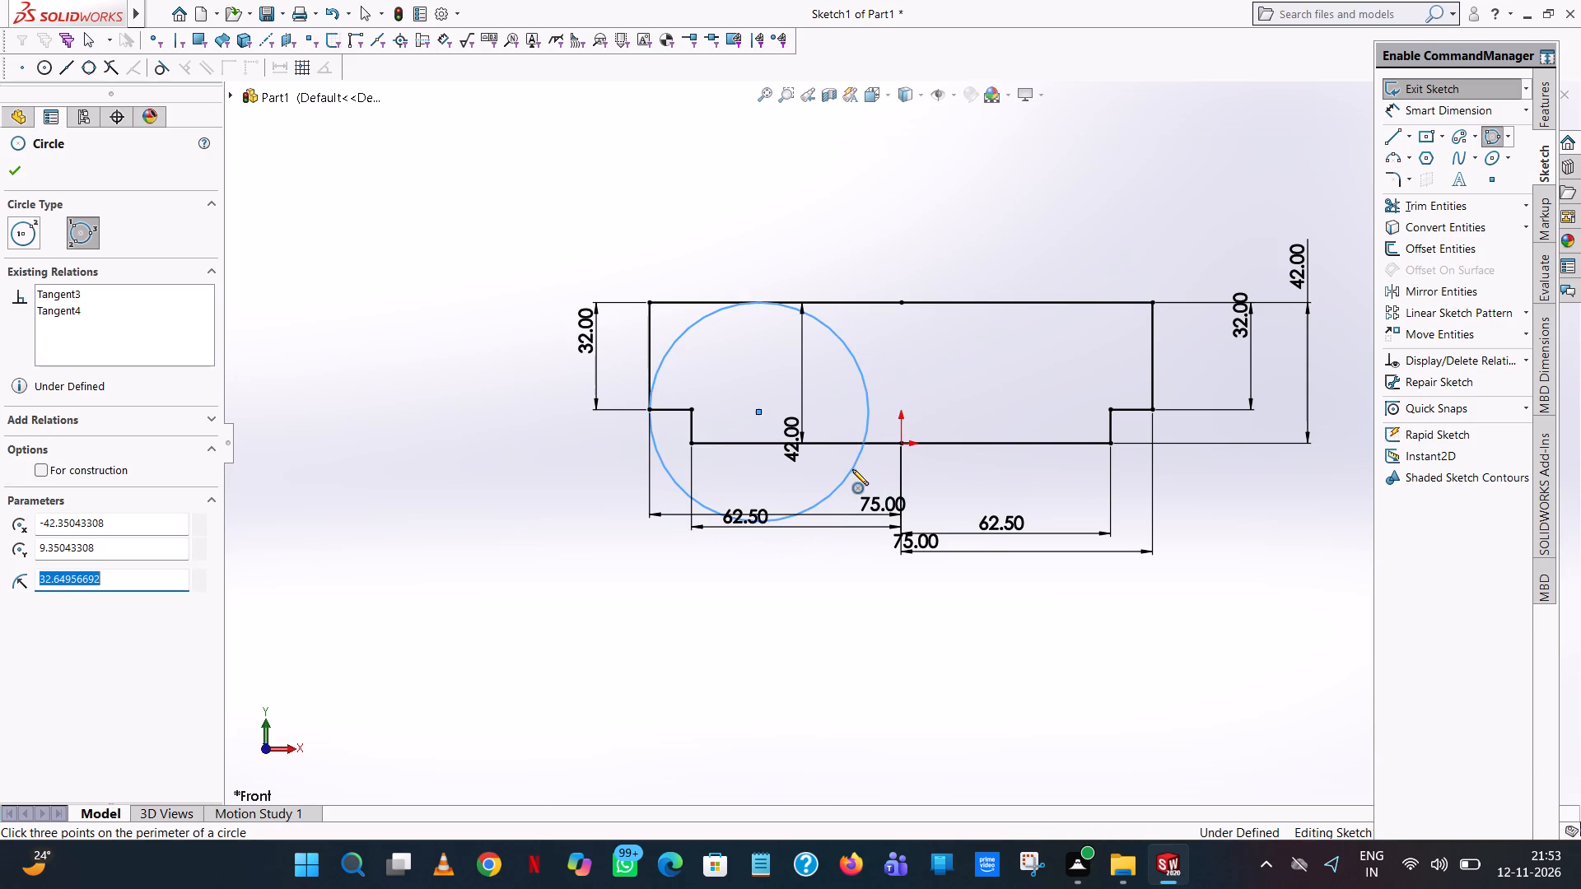
text(32)
key(Return)
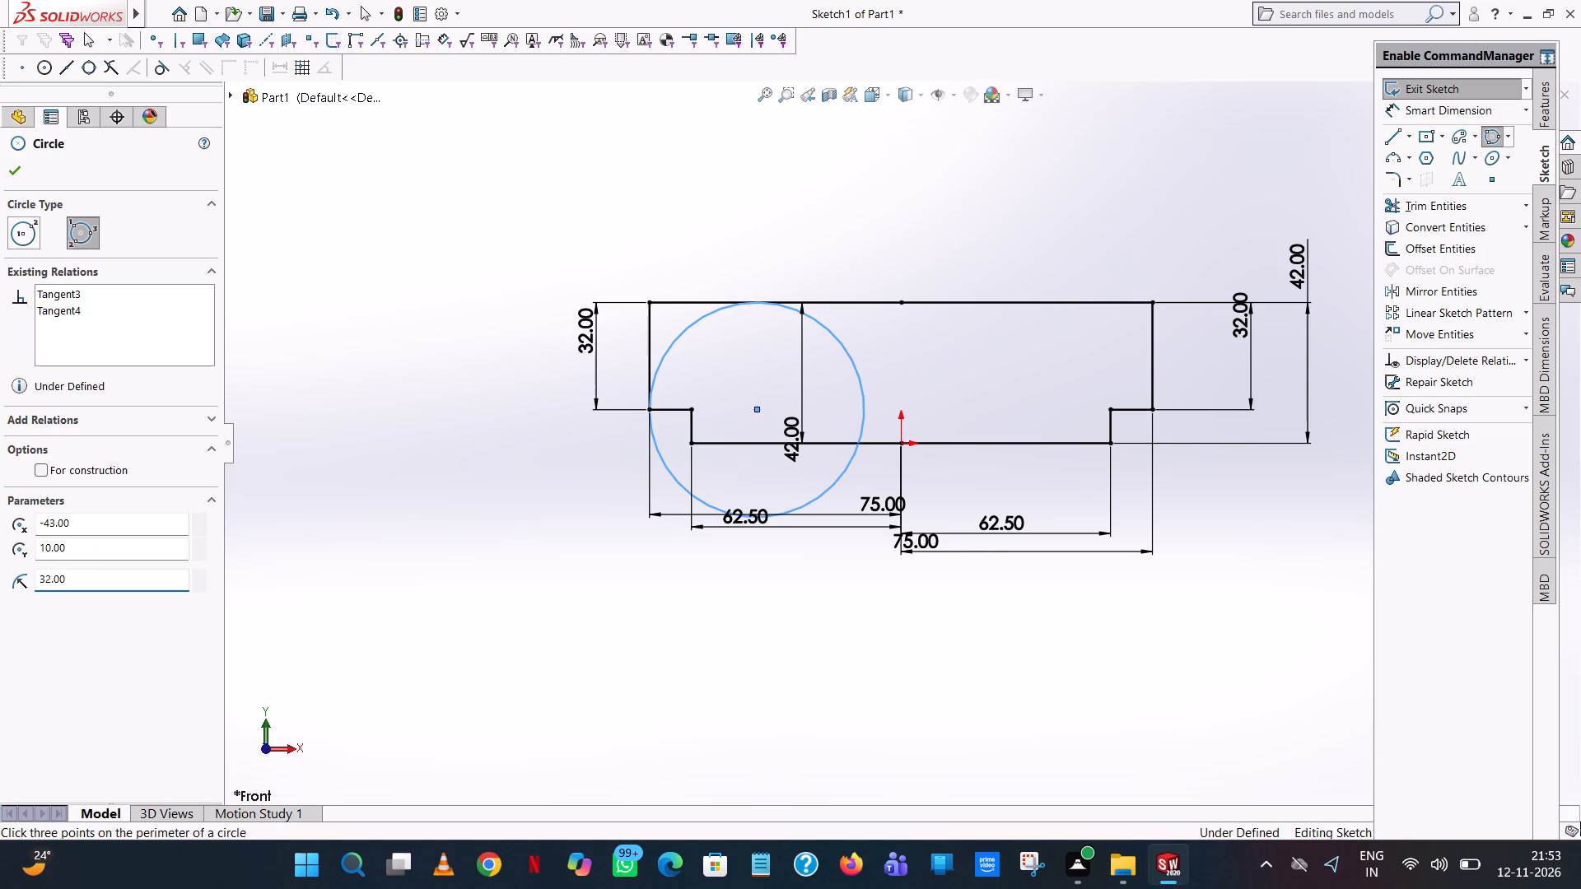
right_click(852, 469)
click(918, 481)
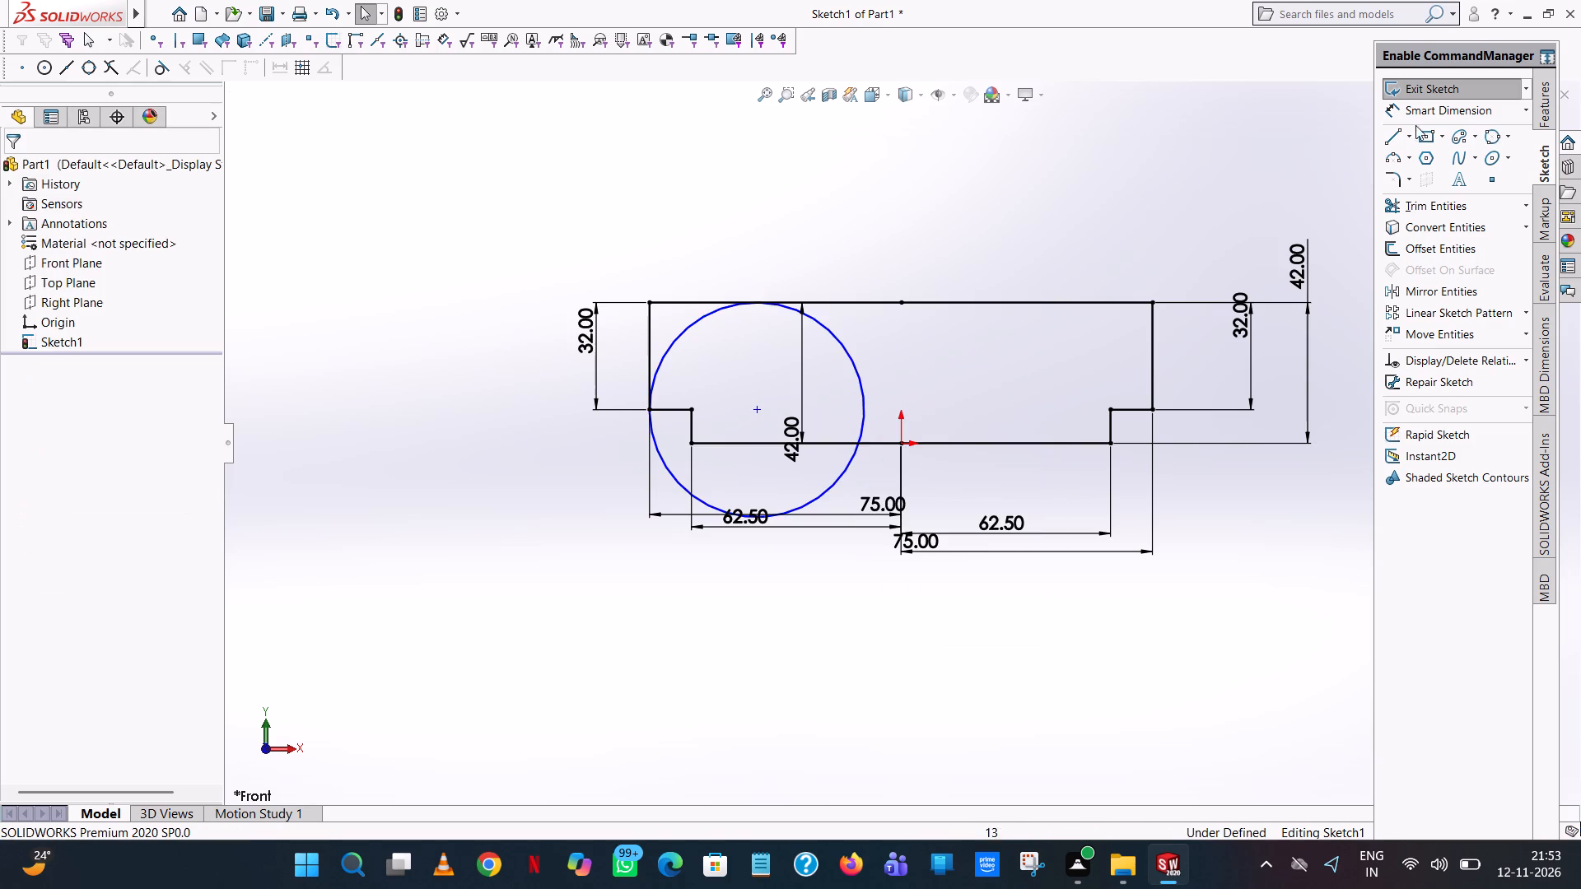
Draw a second perimeter circle tangent to the top line and right outer side line, with a 32 mm radius.
click(1496, 130)
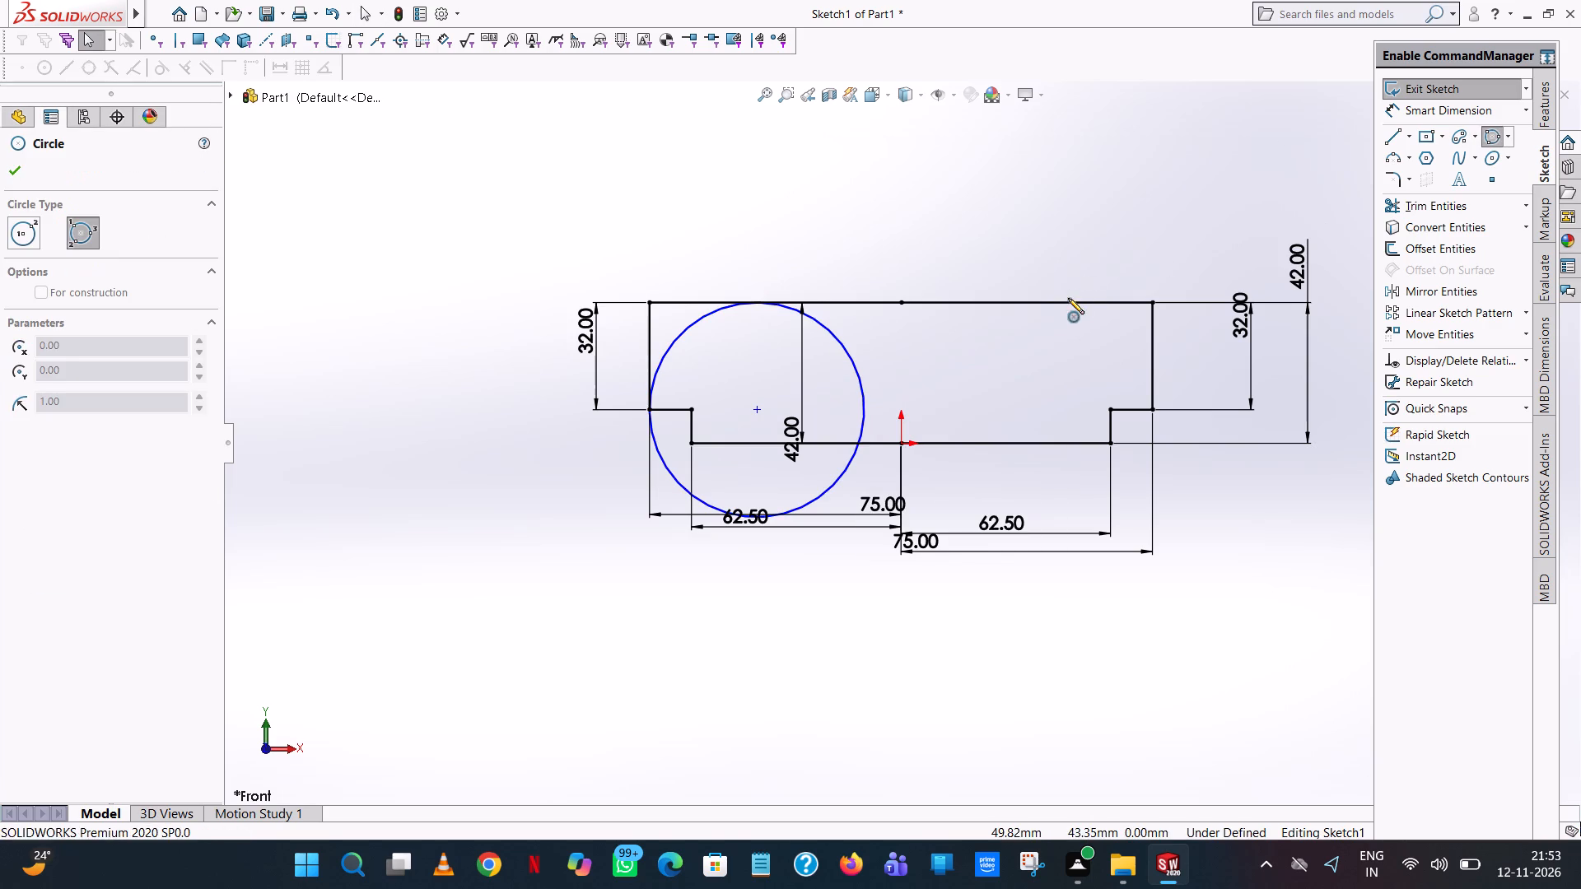
click(1068, 298)
click(1150, 380)
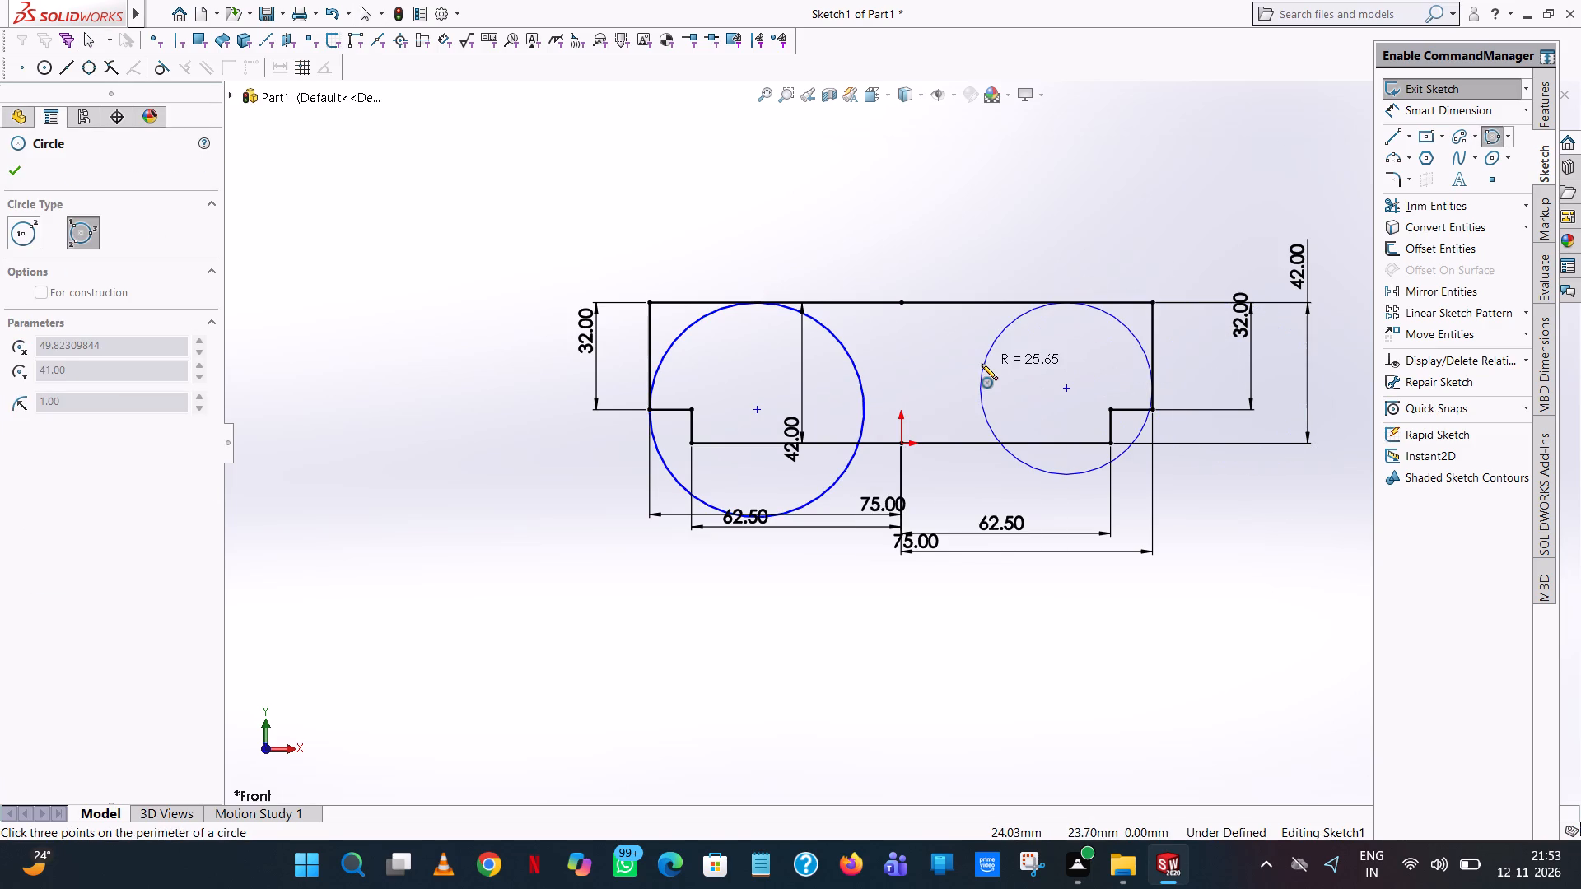
click(982, 364)
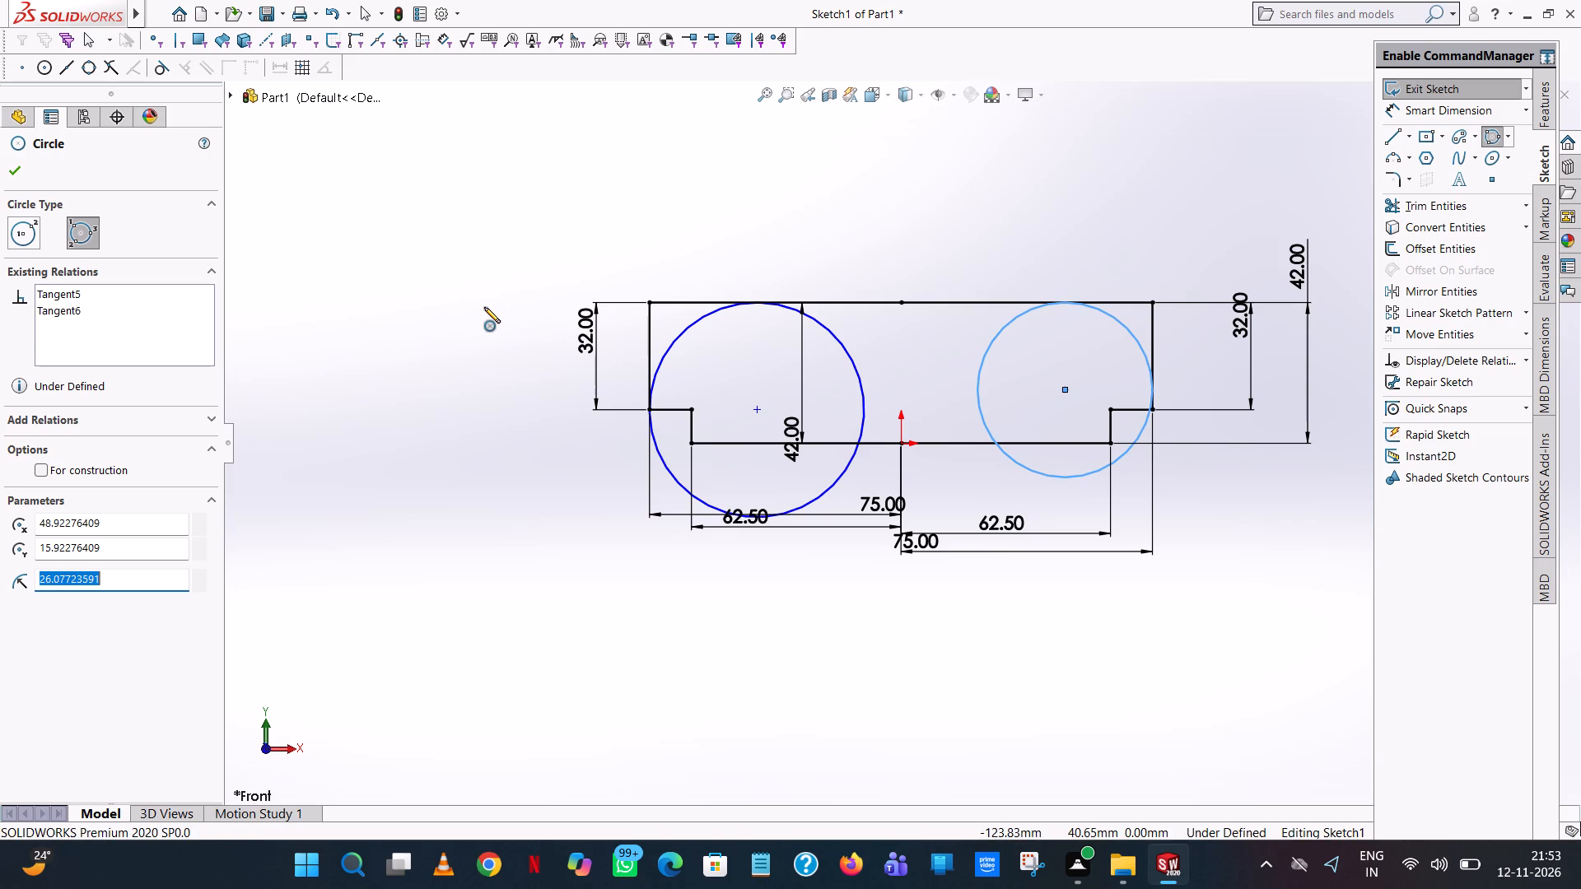
text(32)
key(Return)
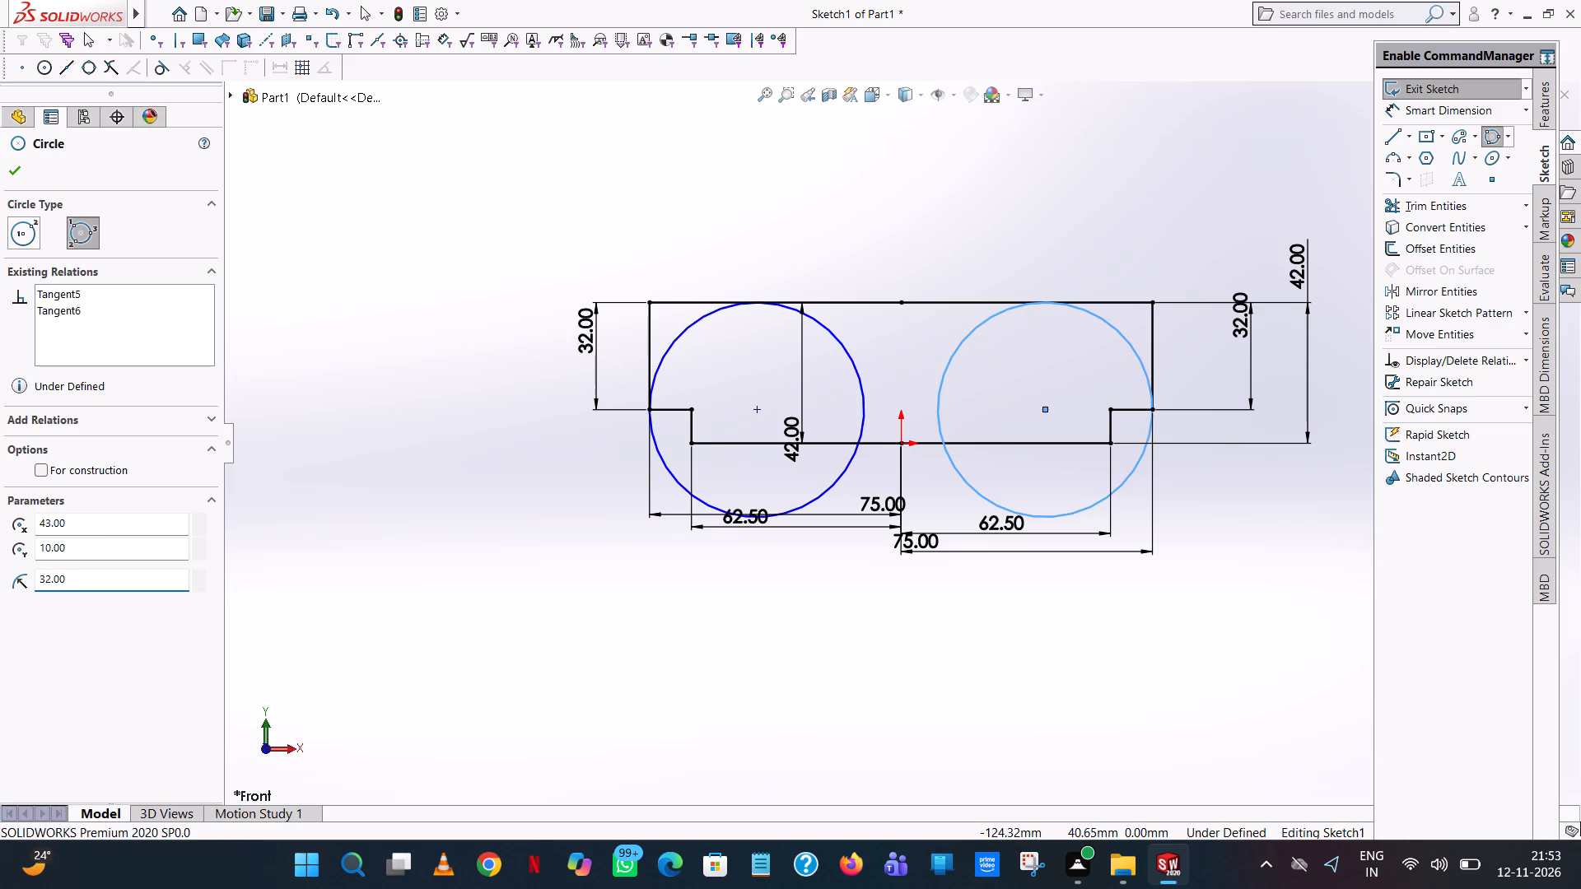
click(18, 171)
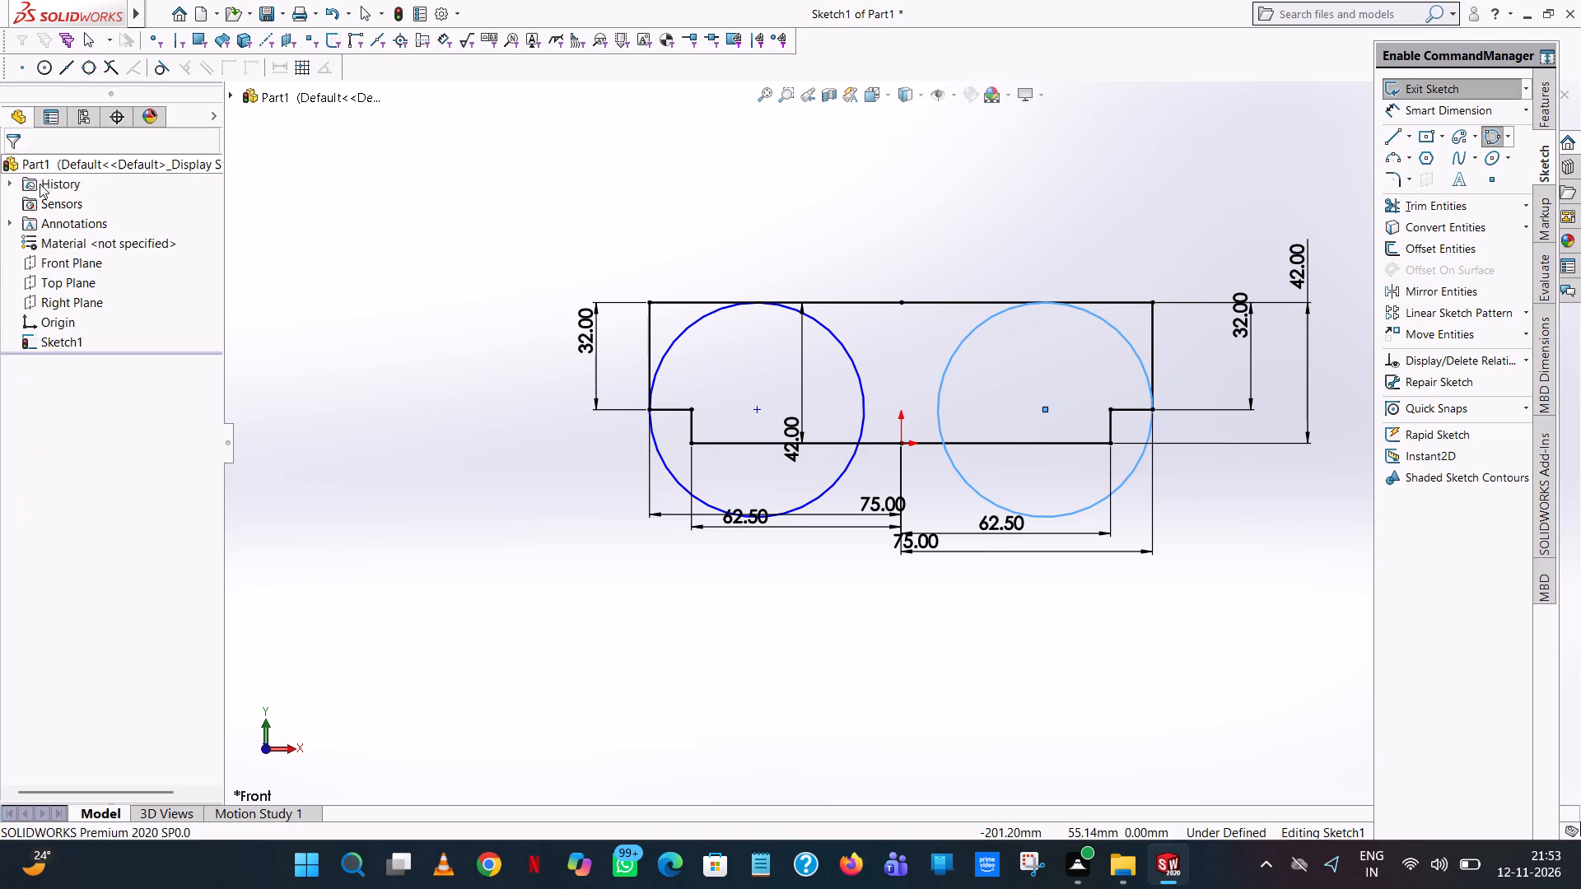
click(965, 196)
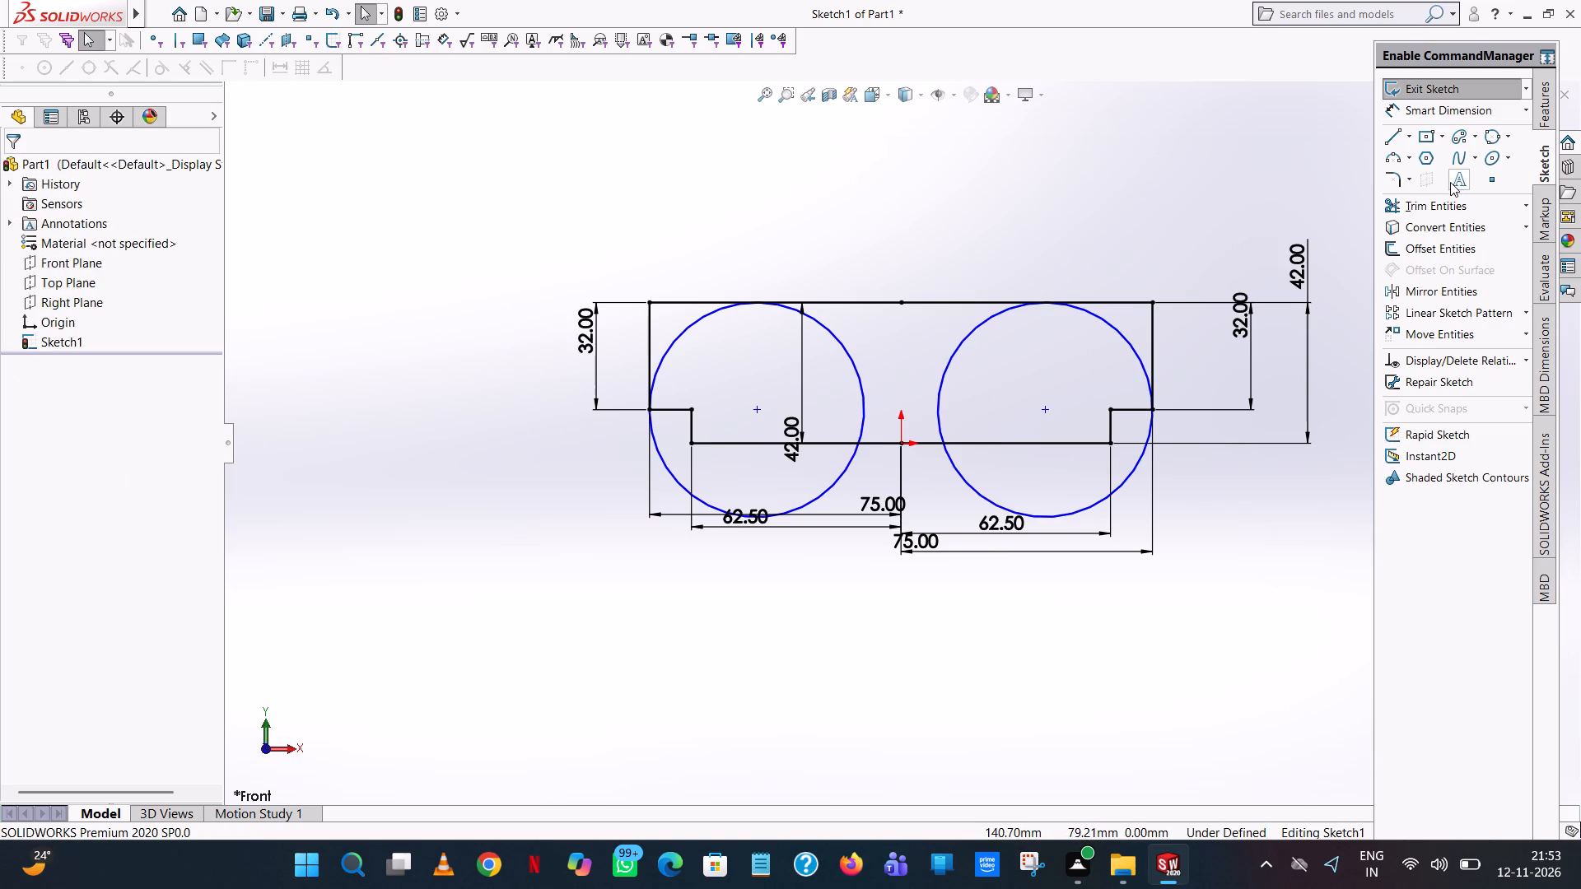
Trim the right circle to its upper-right quarter arc and remove the square corner lines outside it.
click(1408, 207)
click(1054, 511)
click(1051, 519)
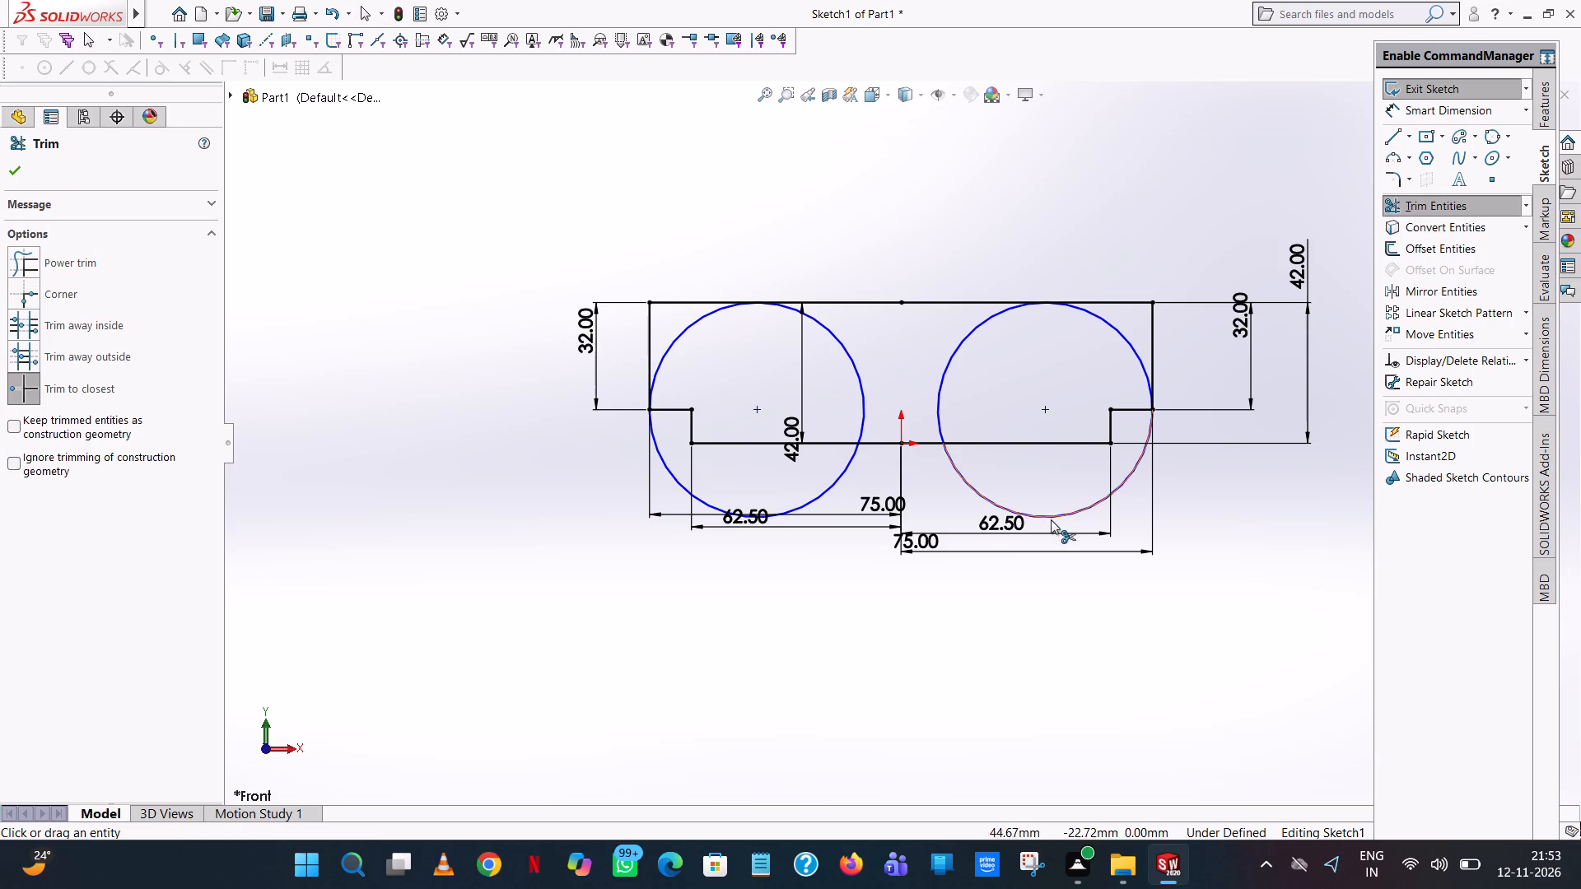
click(962, 346)
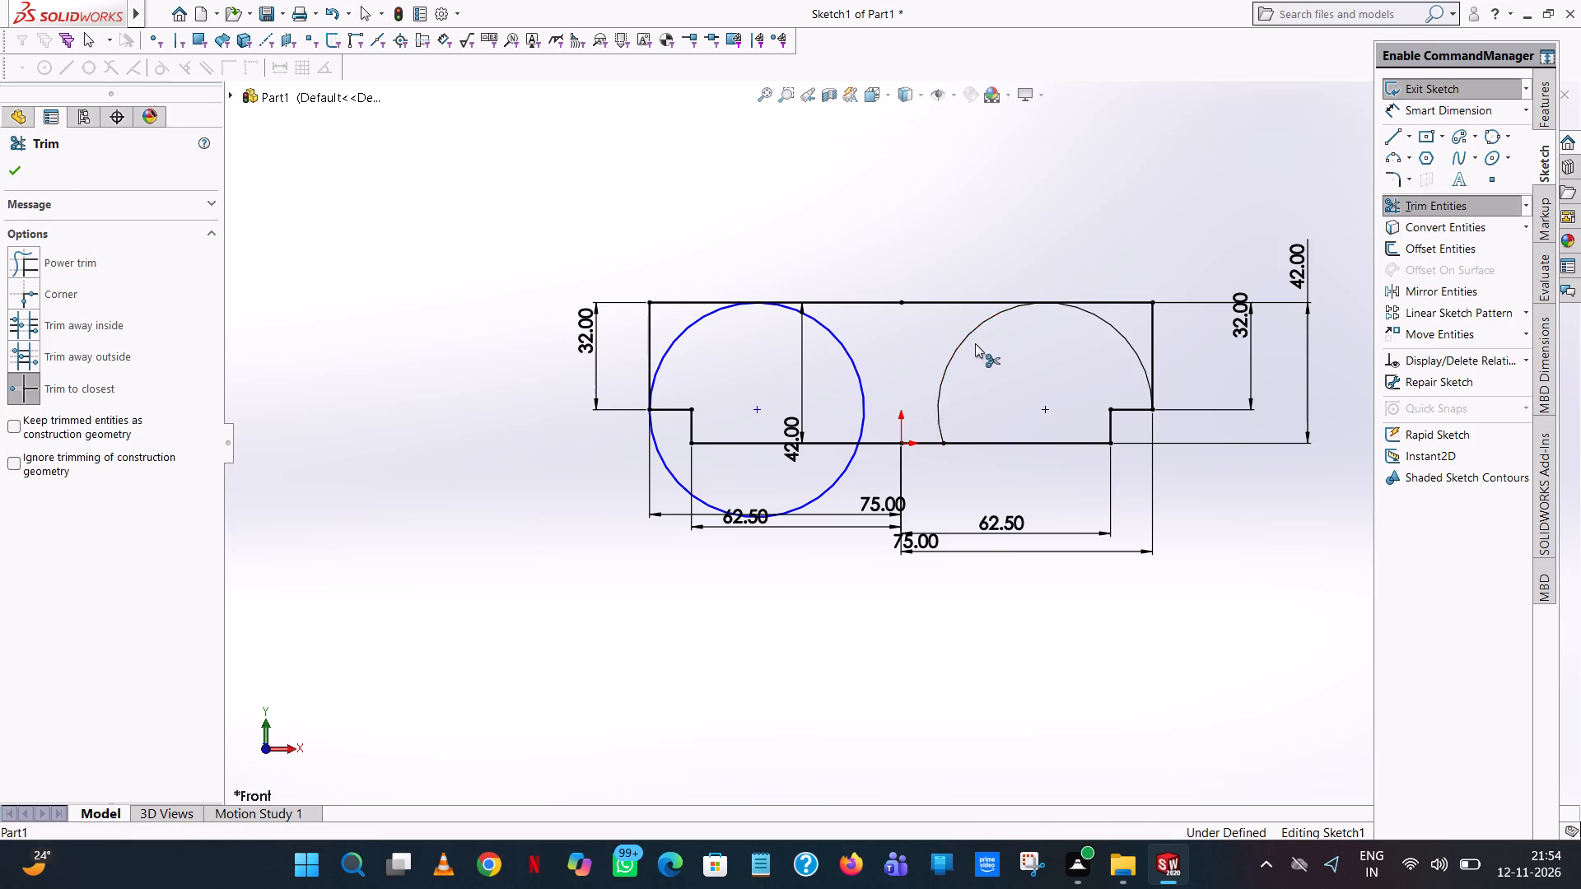
scroll(1068, 344, down, 2)
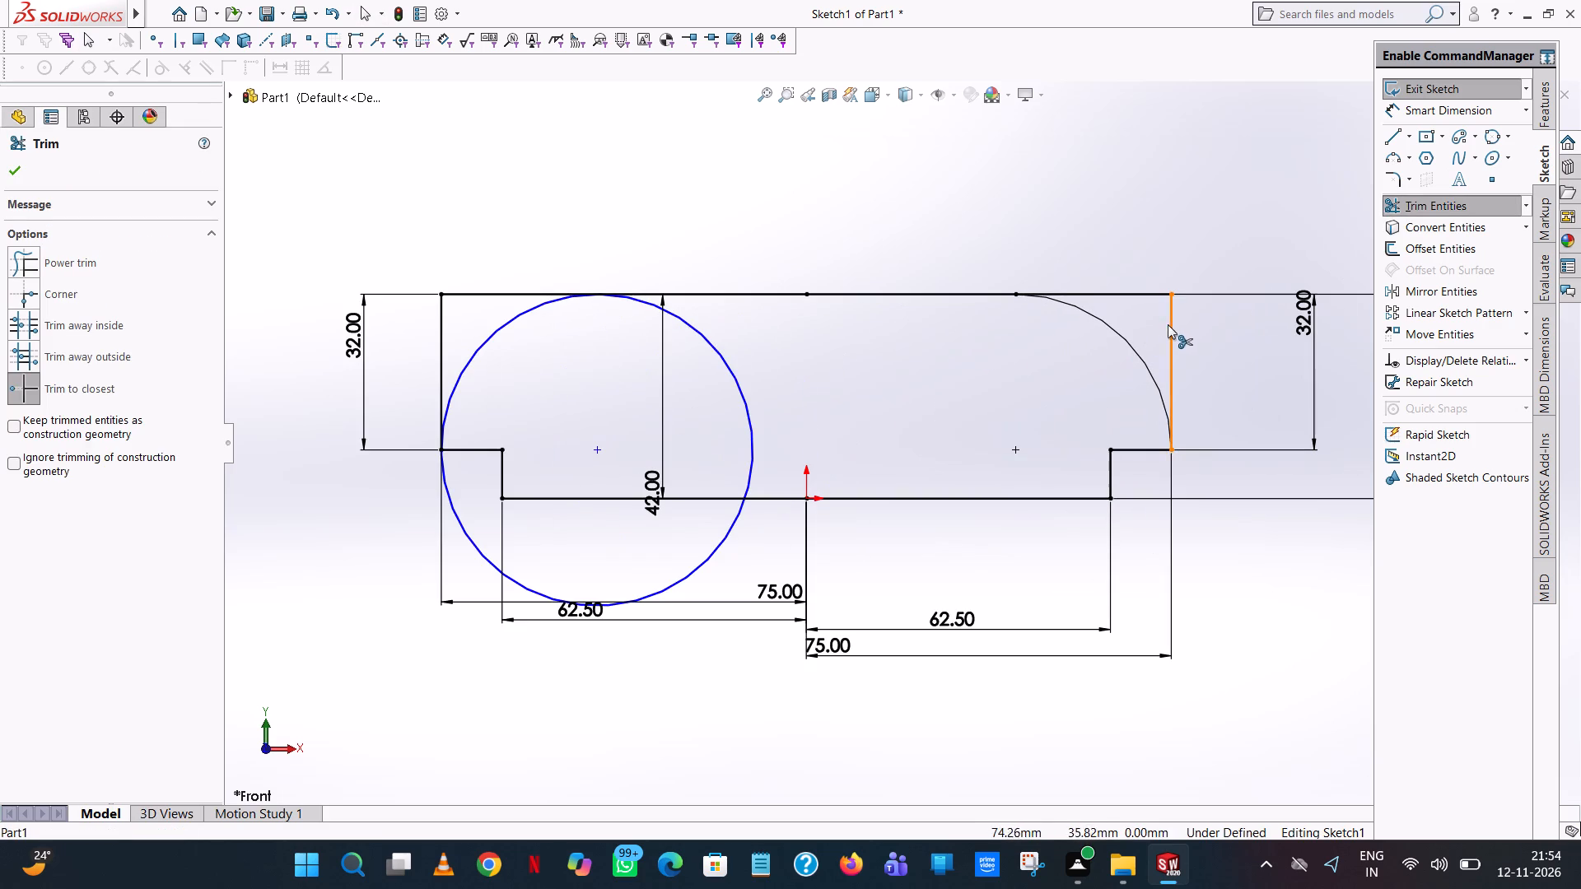
click(1169, 325)
click(1145, 291)
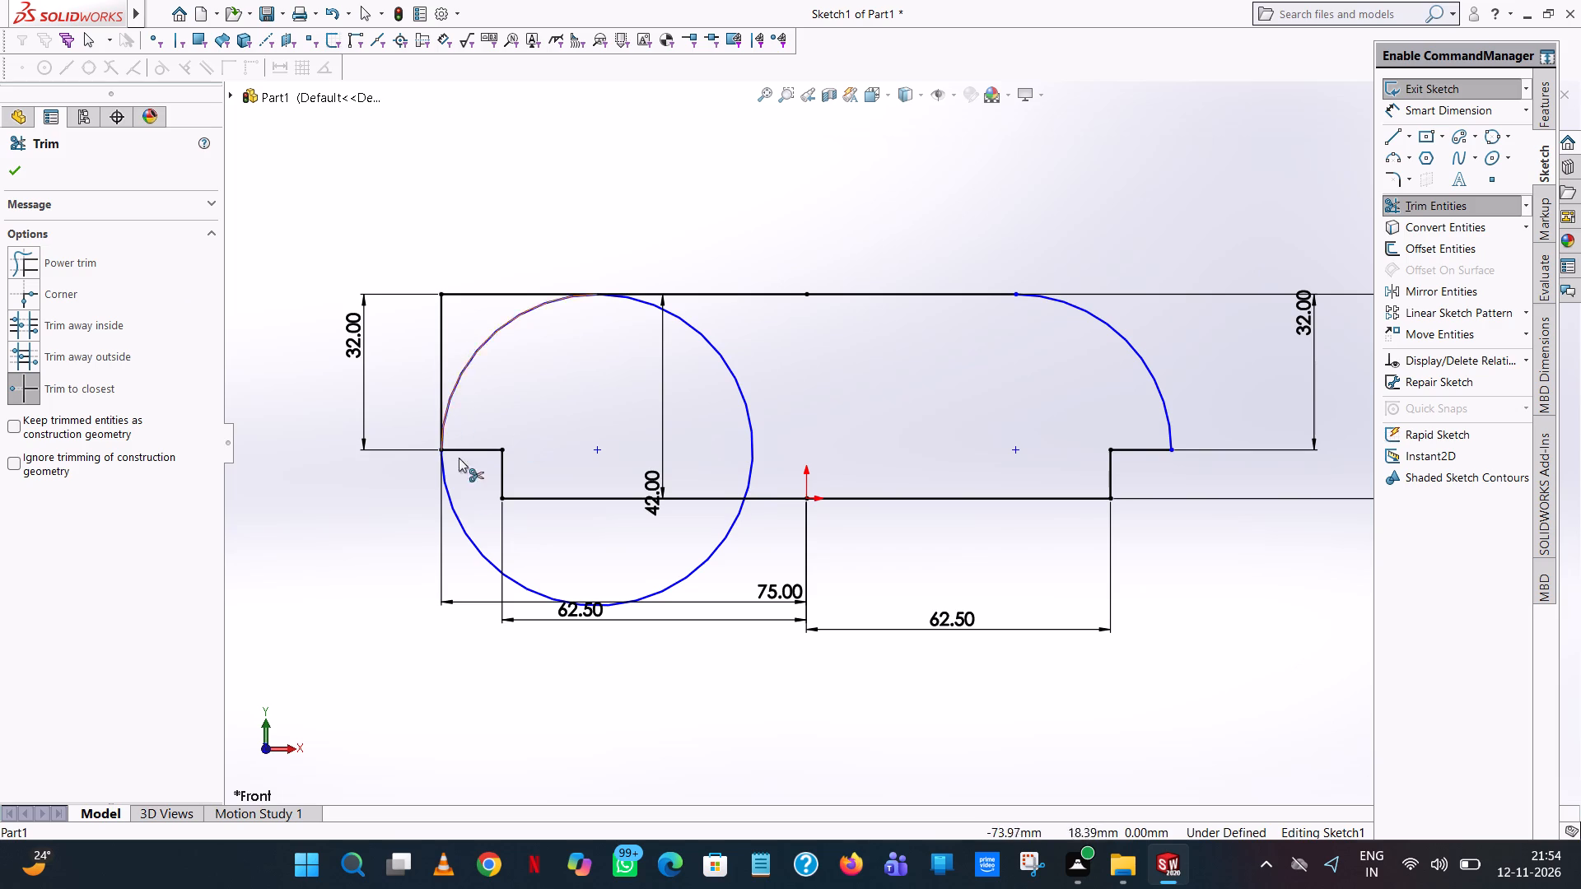
Trim the left circle to its upper-left quarter arc and remove the square corner lines outside it.
click(472, 538)
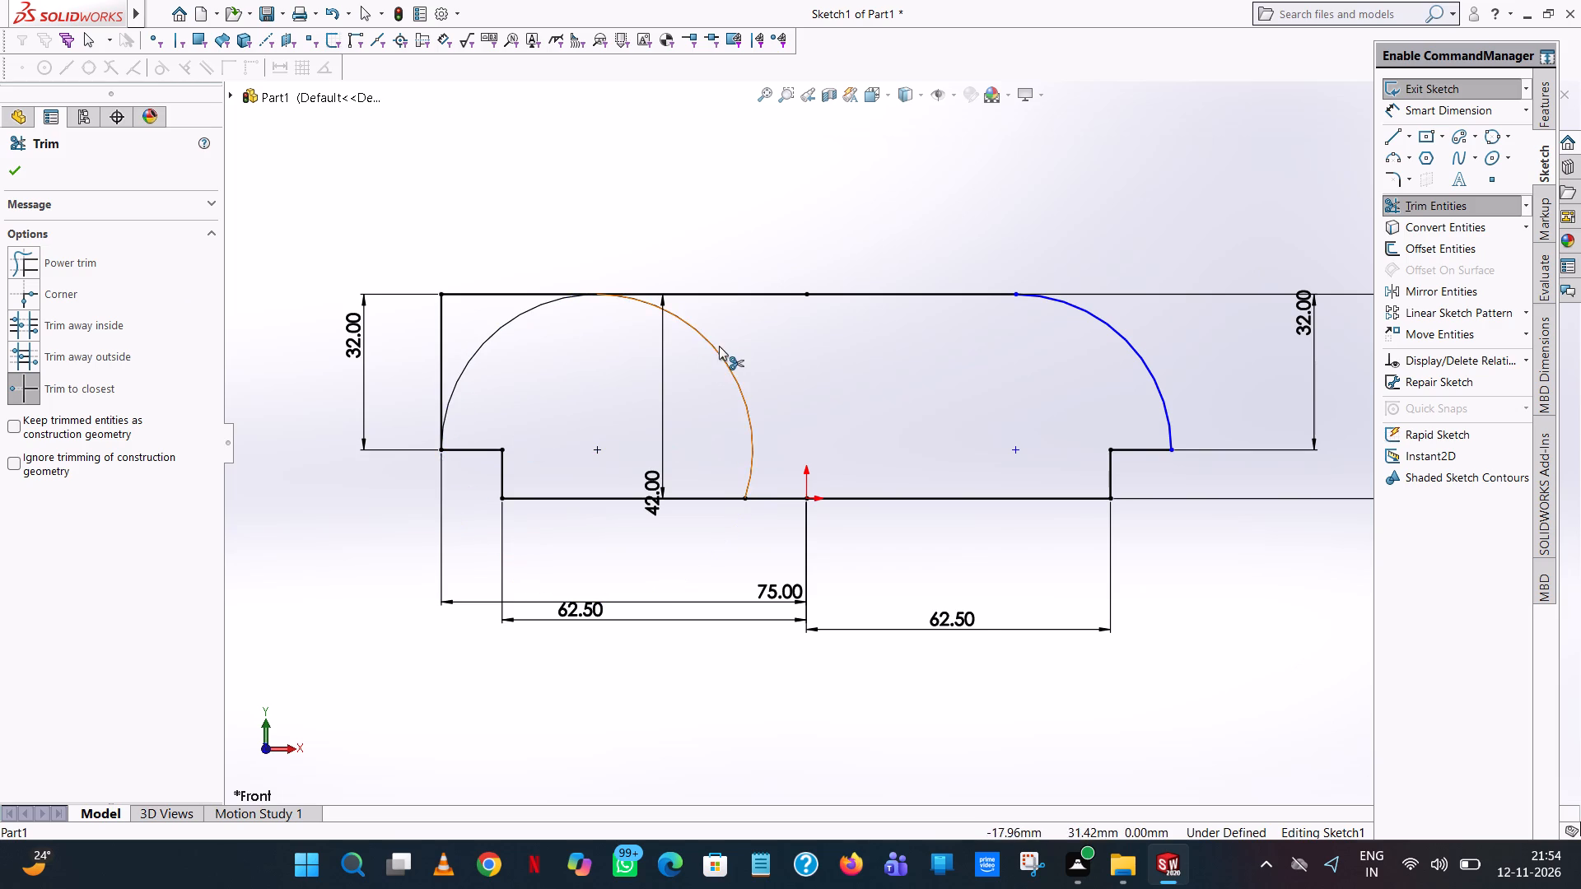
click(714, 349)
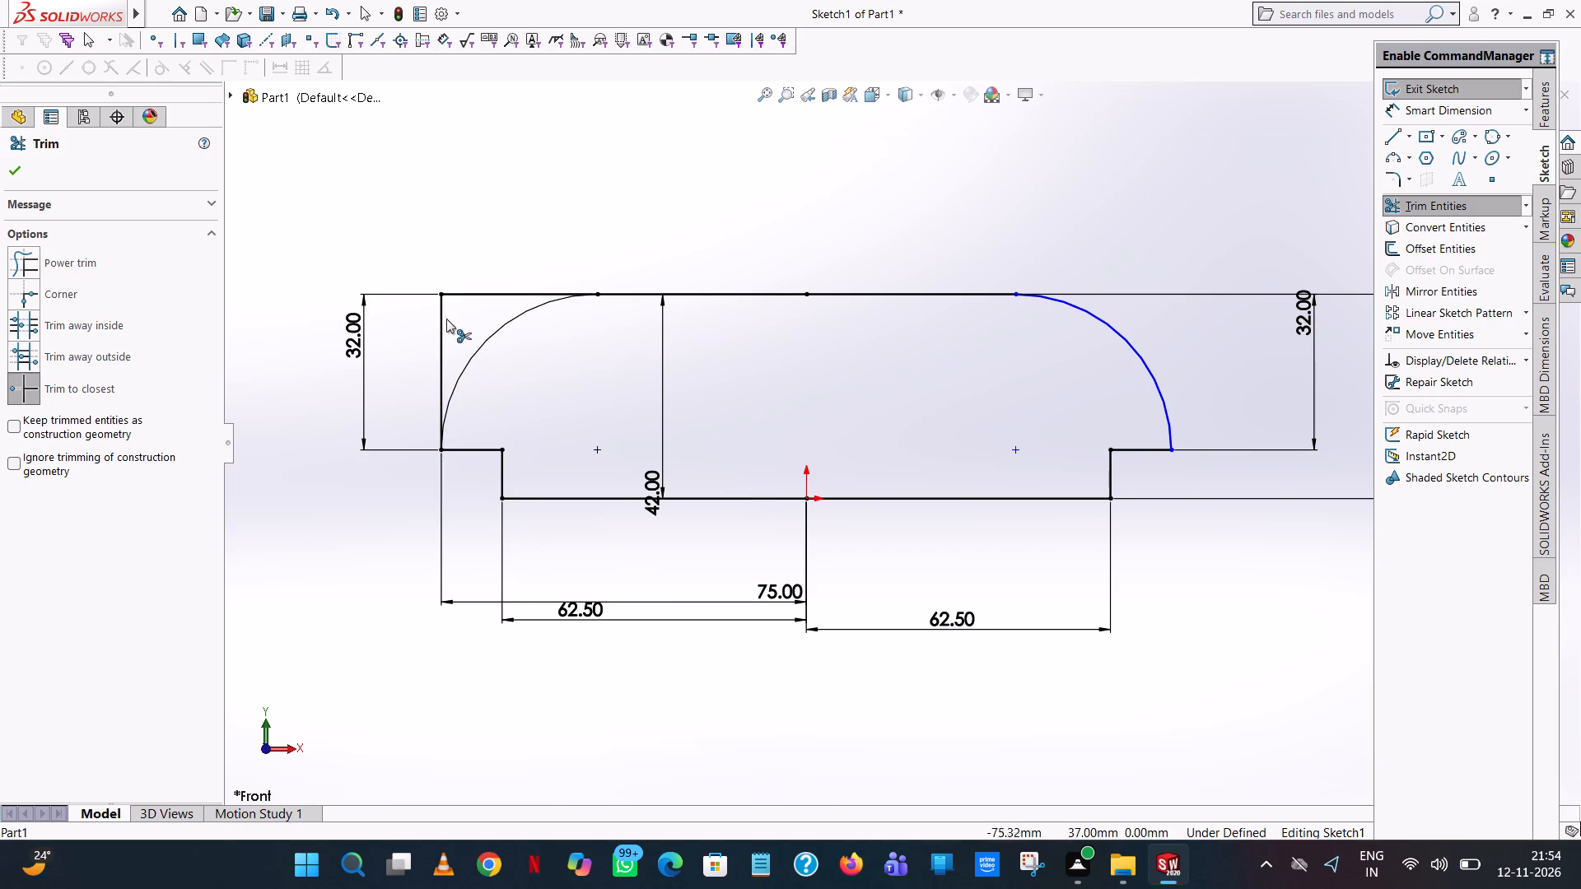
click(441, 319)
double_click(452, 300)
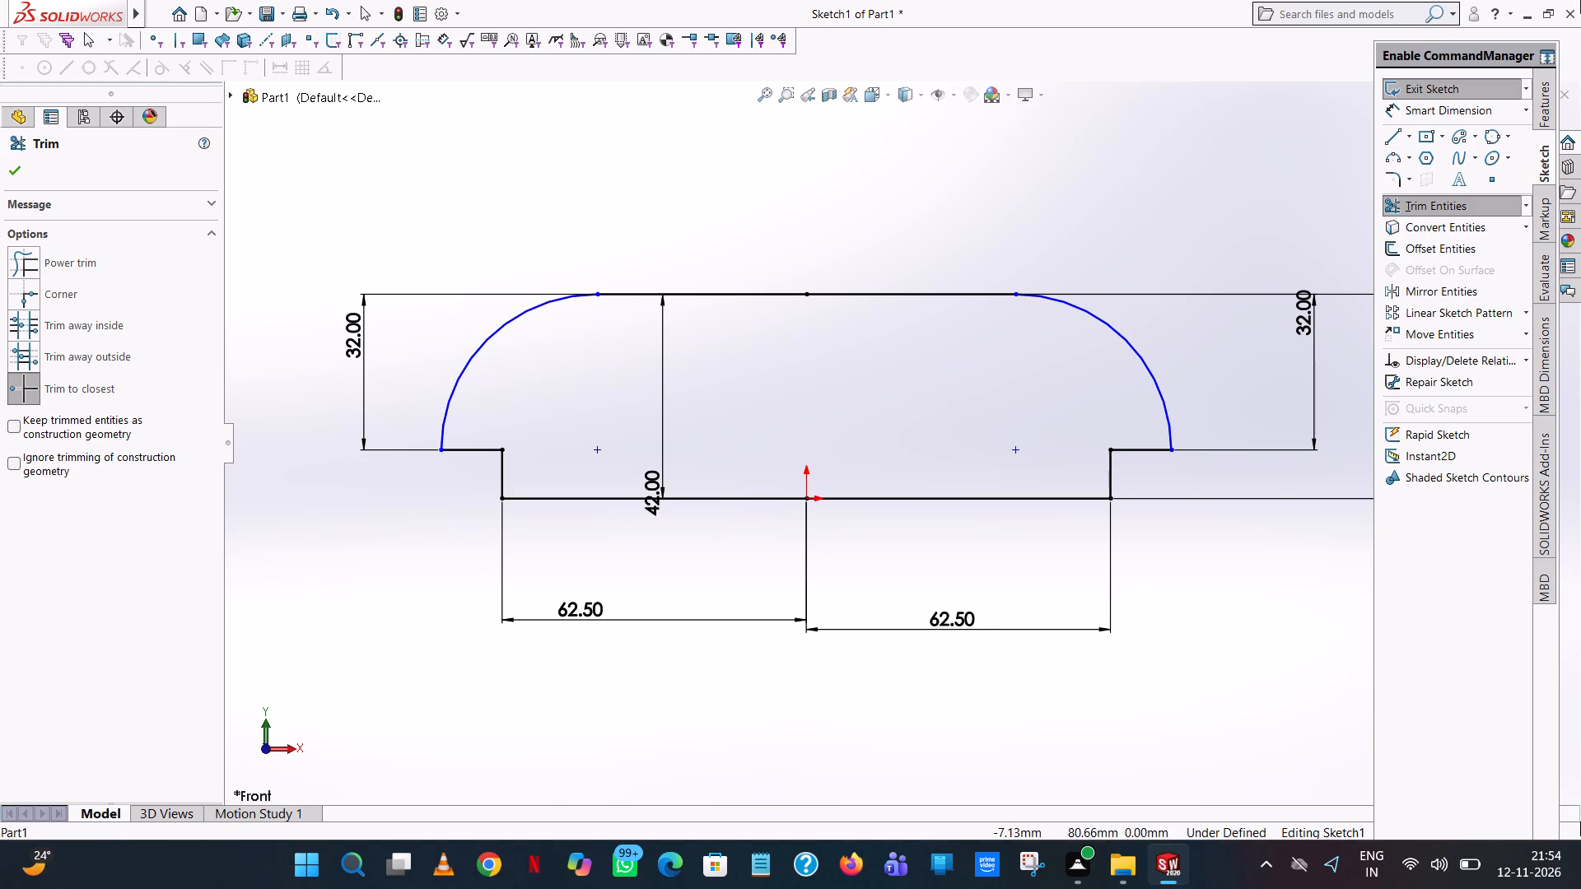
click(12, 172)
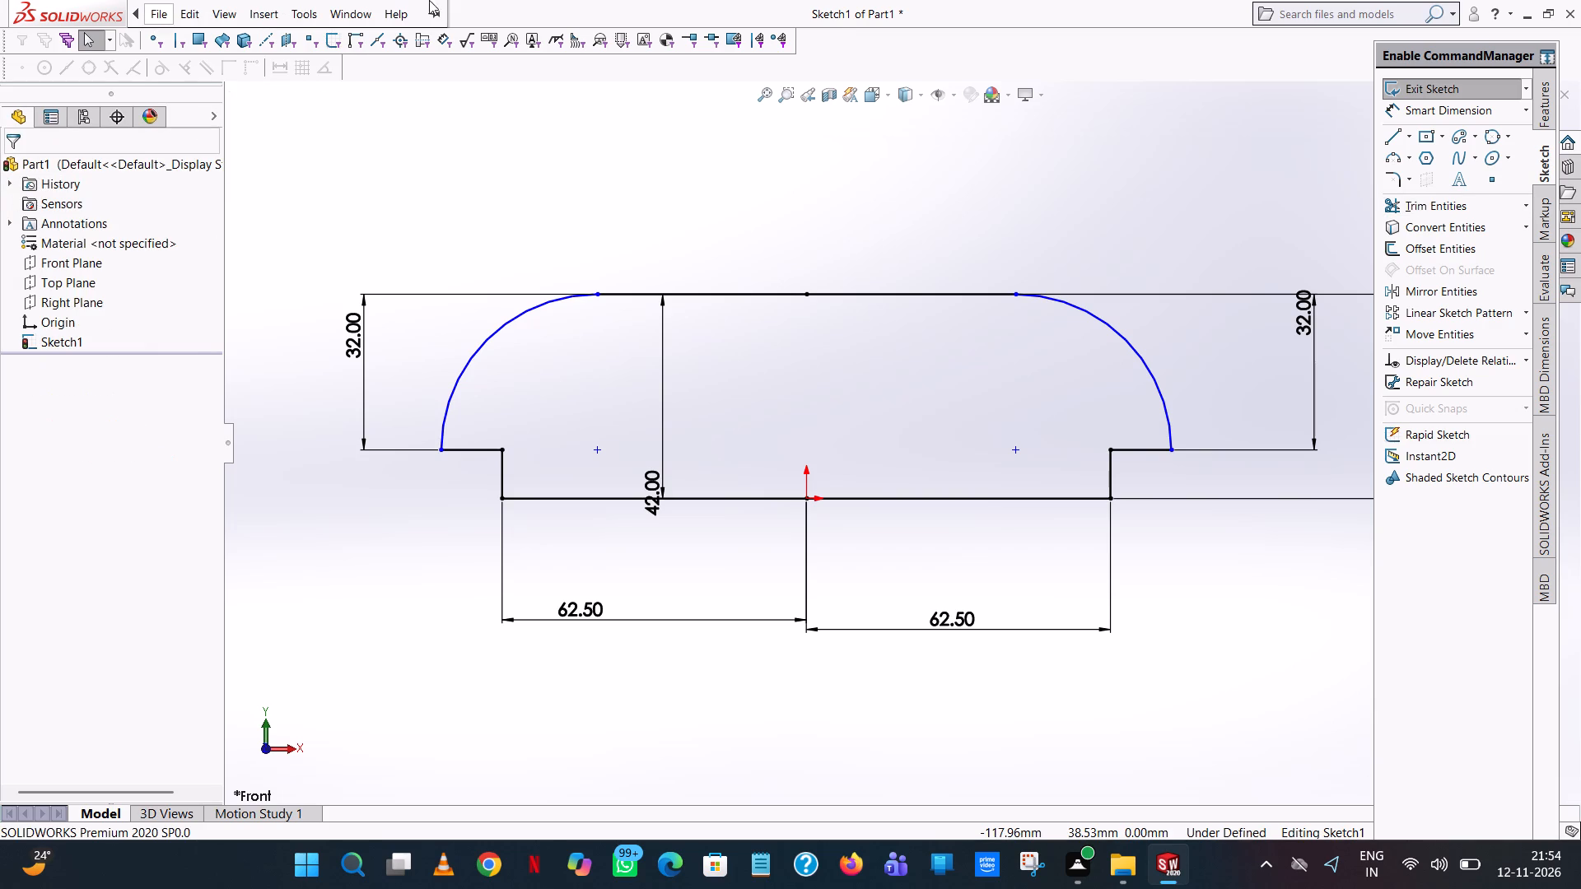
click(731, 201)
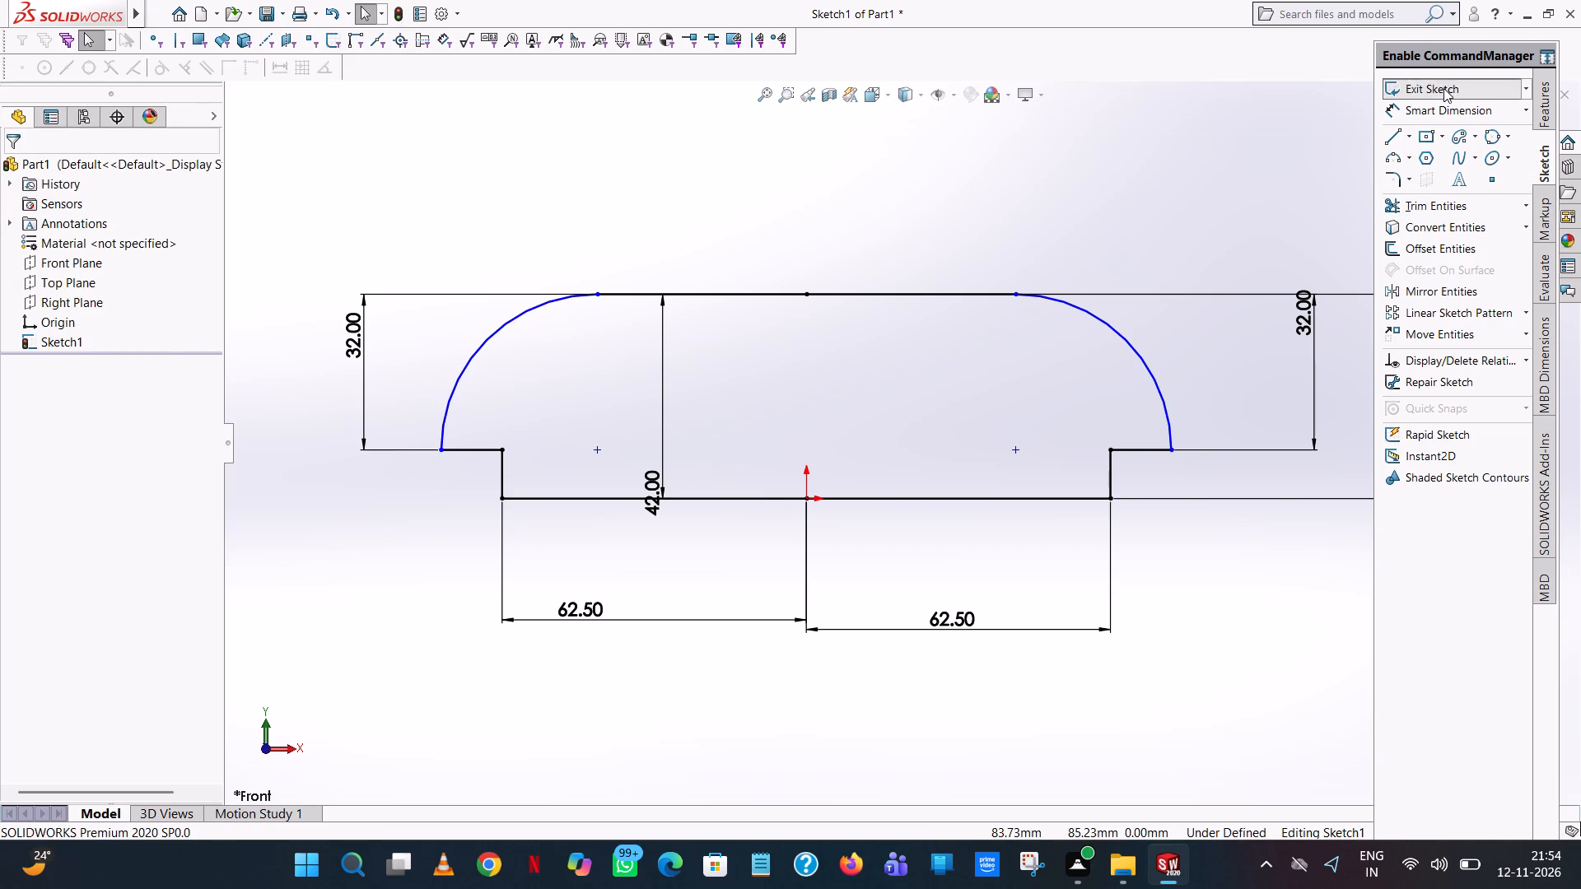
Dimension the right corner arc's radius, placing it outside the profile above the arc.
click(1463, 107)
click(1140, 354)
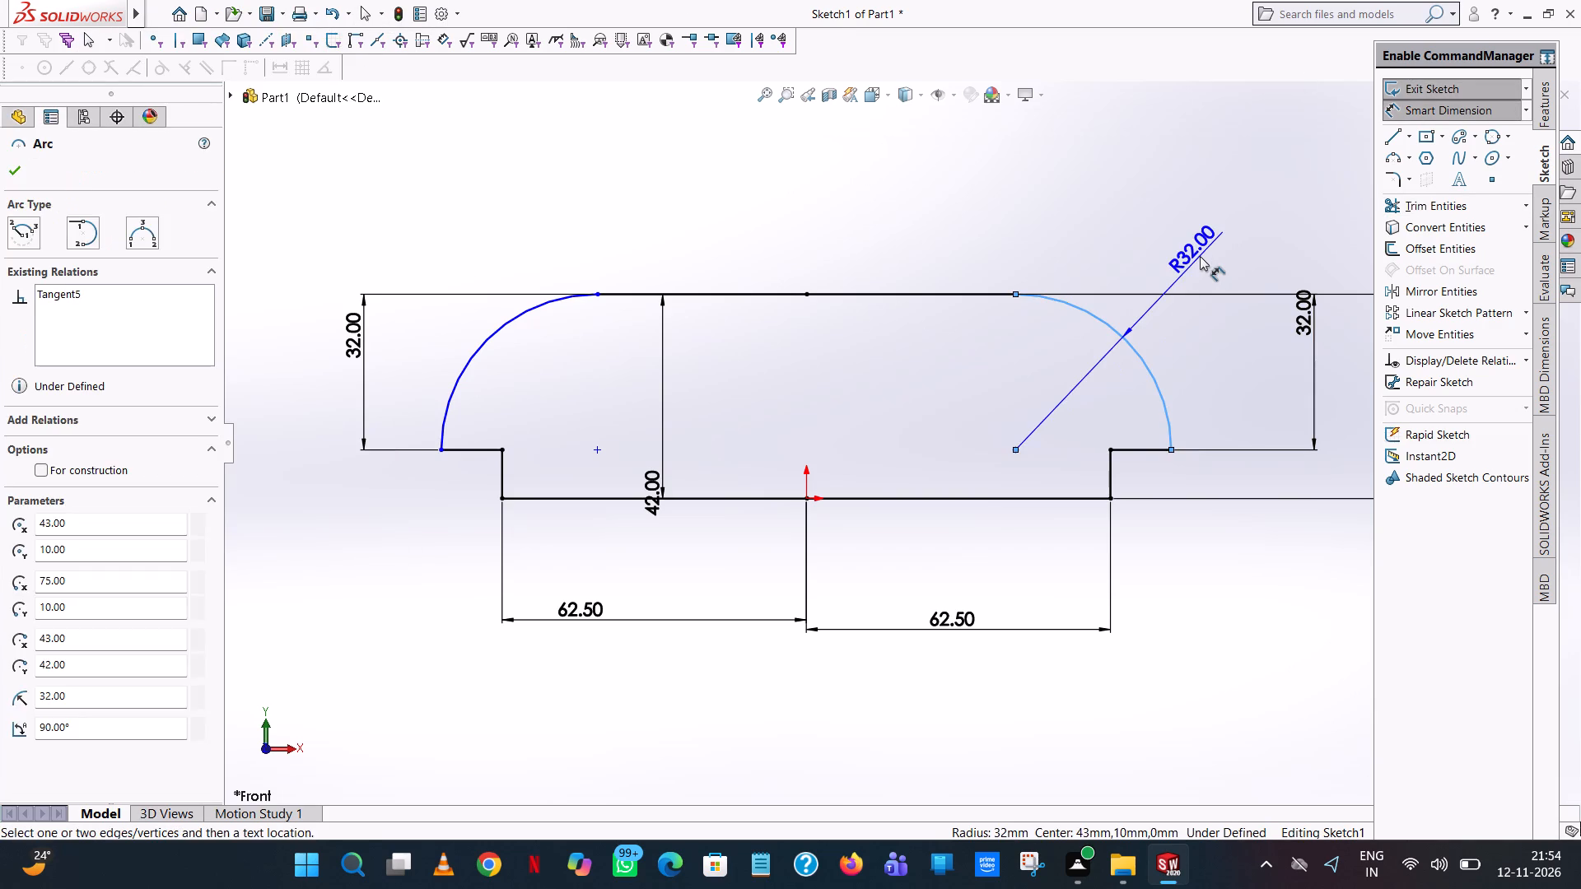
click(1200, 256)
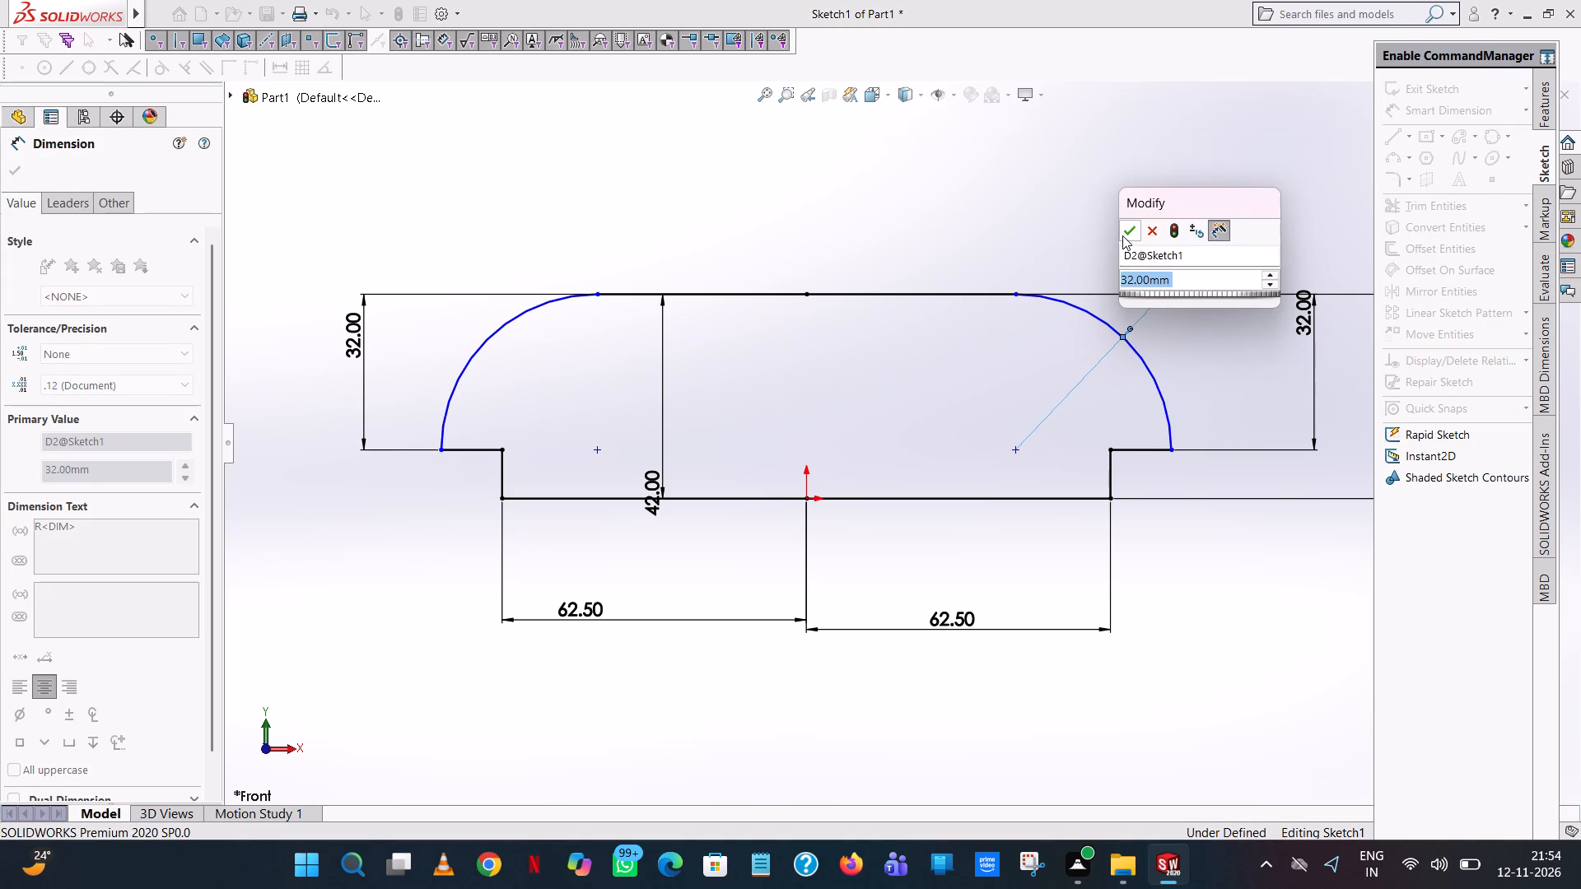
click(1123, 234)
click(874, 247)
Dimension the left corner arc's radius, placing it outside the profile above the arc.
click(501, 326)
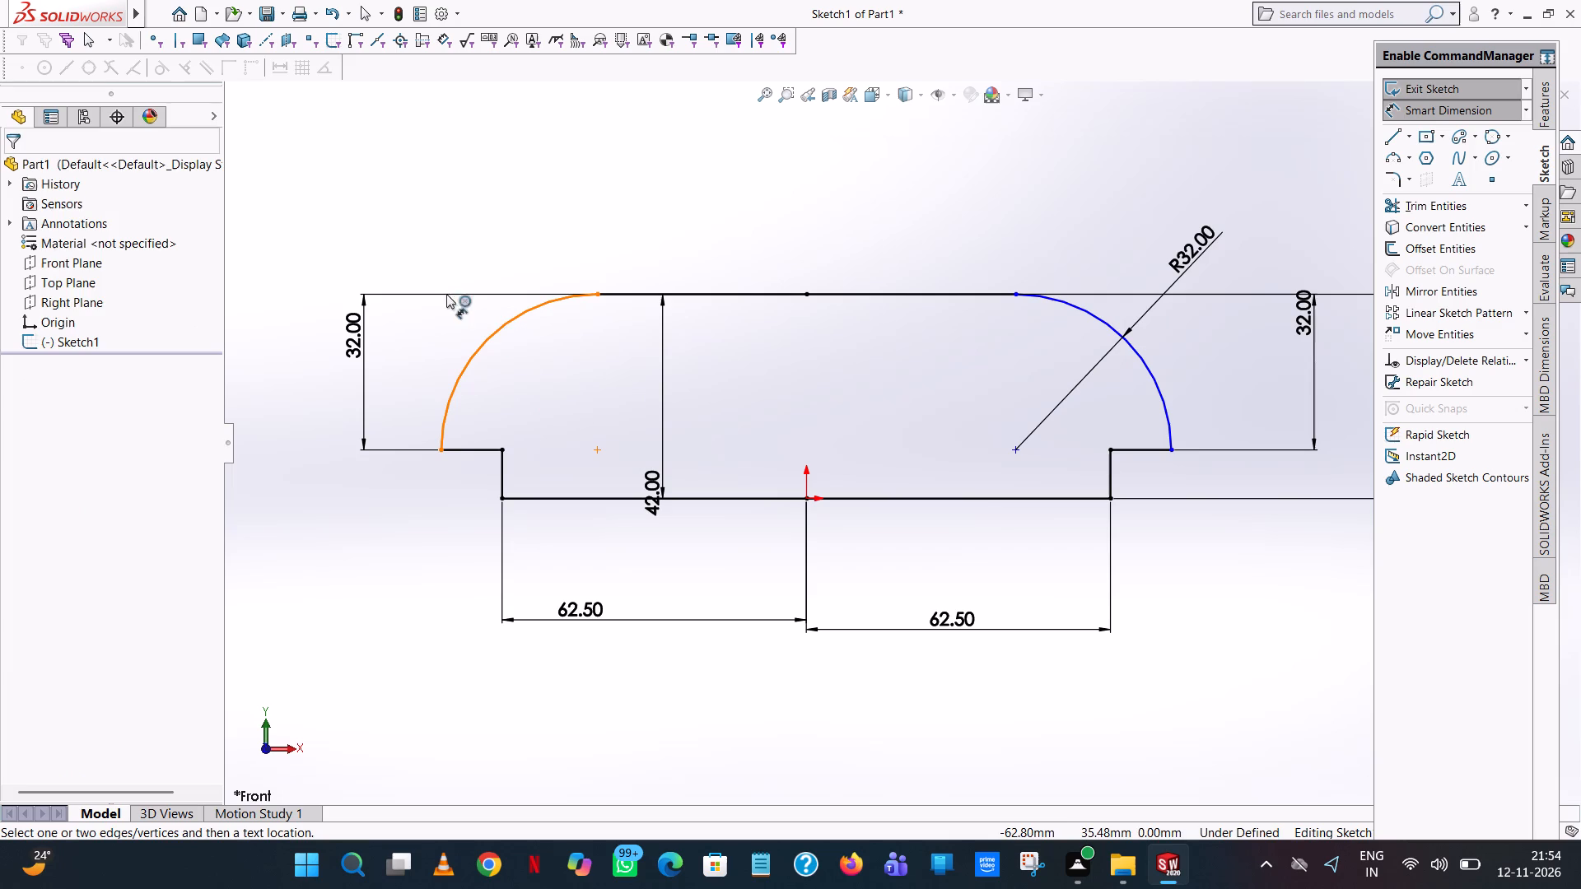
click(377, 207)
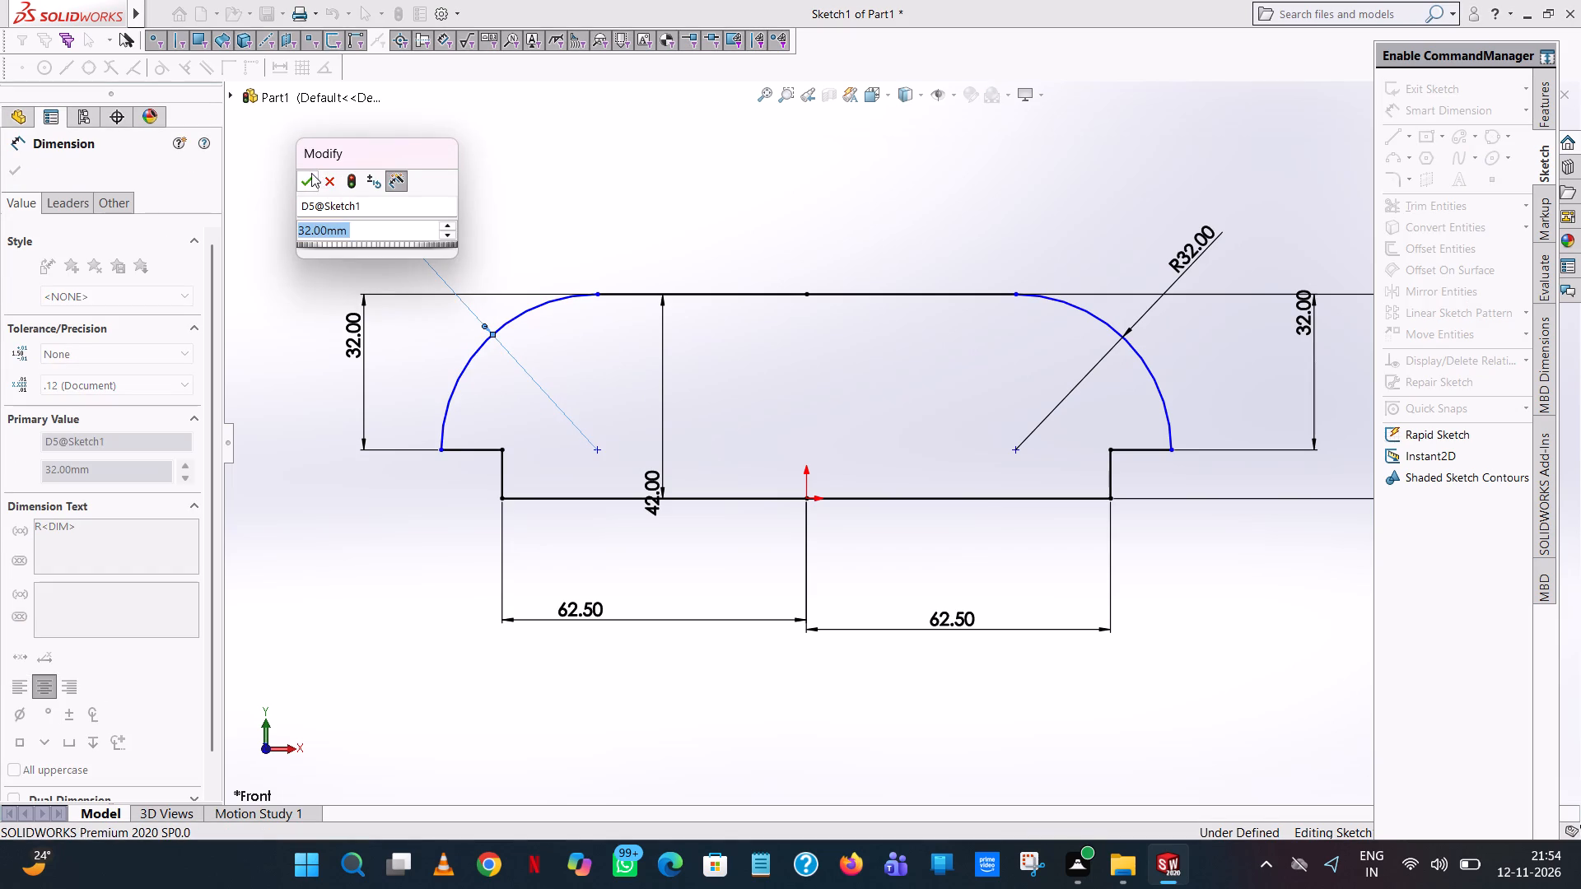
click(311, 172)
click(832, 203)
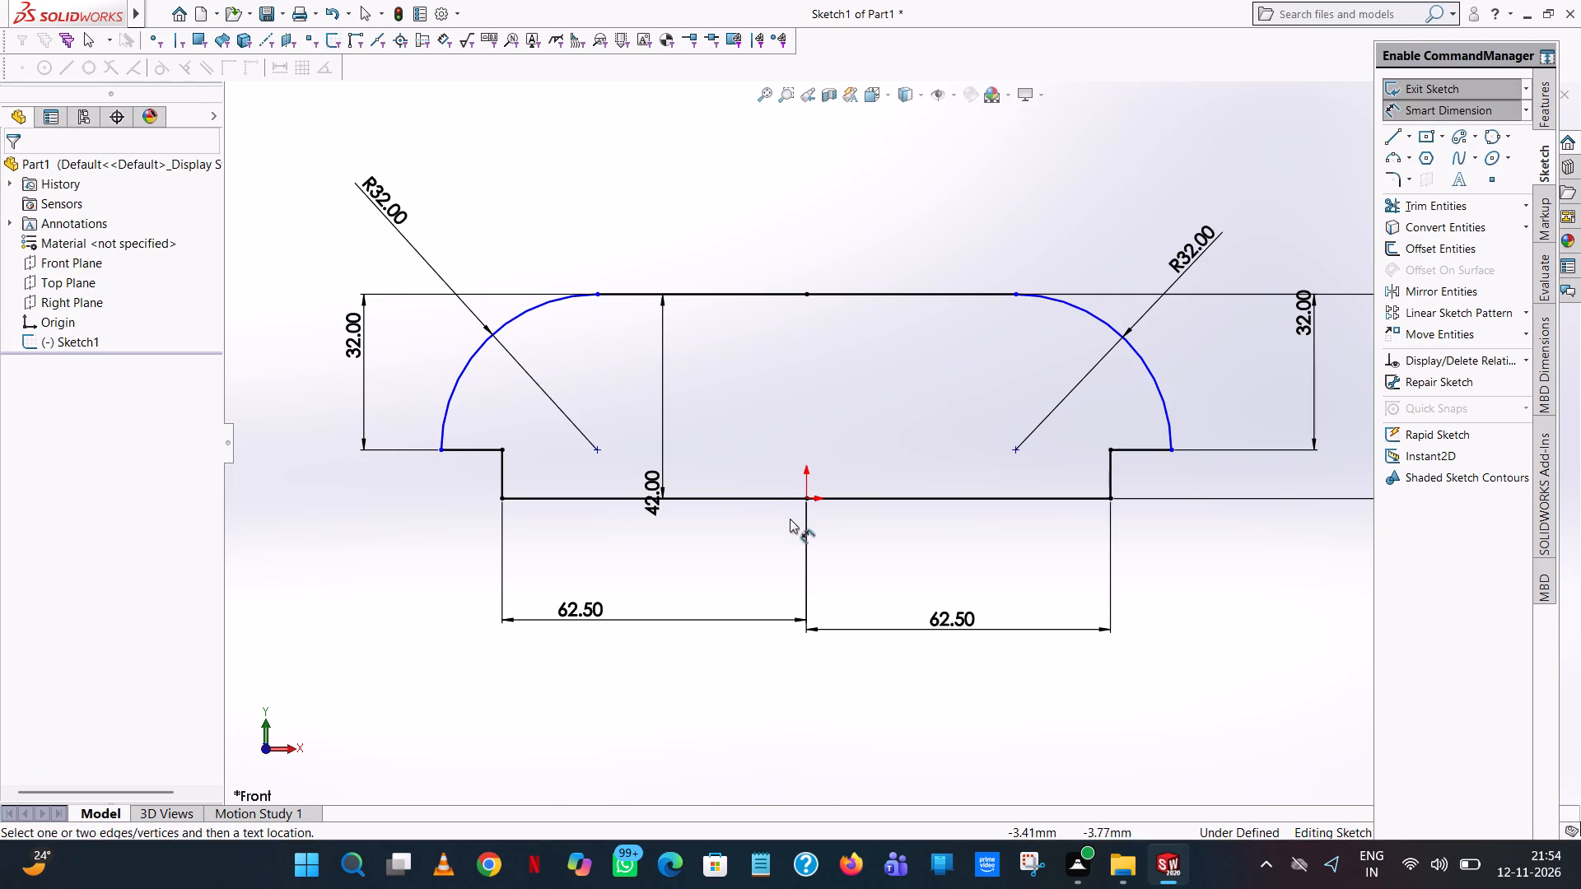
Move the left side's vertical dimension farther out from the profile.
drag(352, 322, 296, 333)
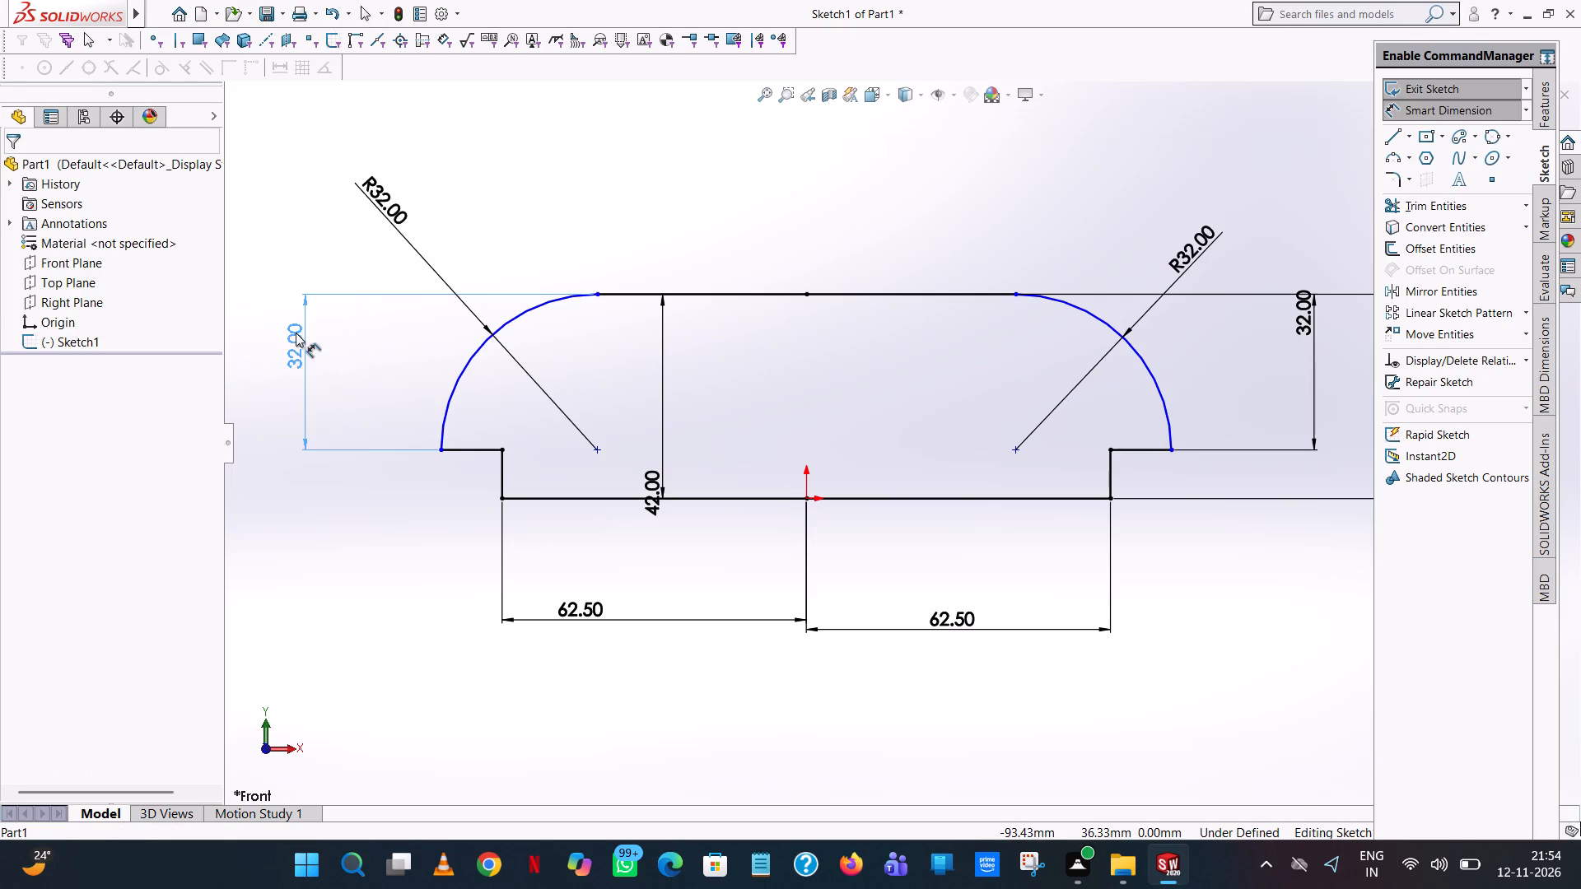
drag(296, 333, 296, 332)
click(503, 213)
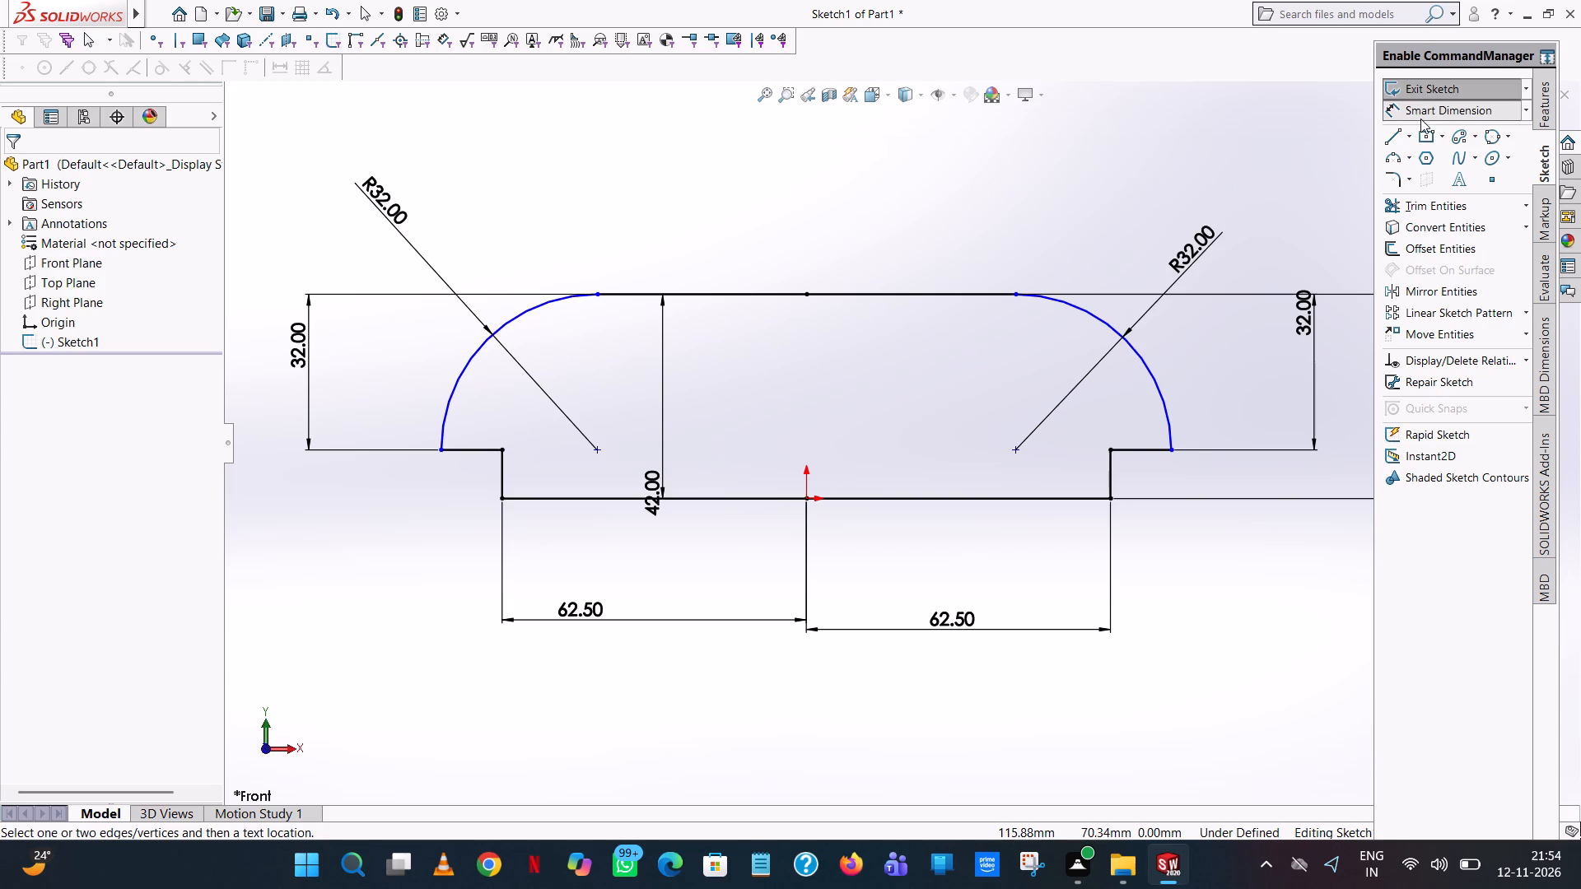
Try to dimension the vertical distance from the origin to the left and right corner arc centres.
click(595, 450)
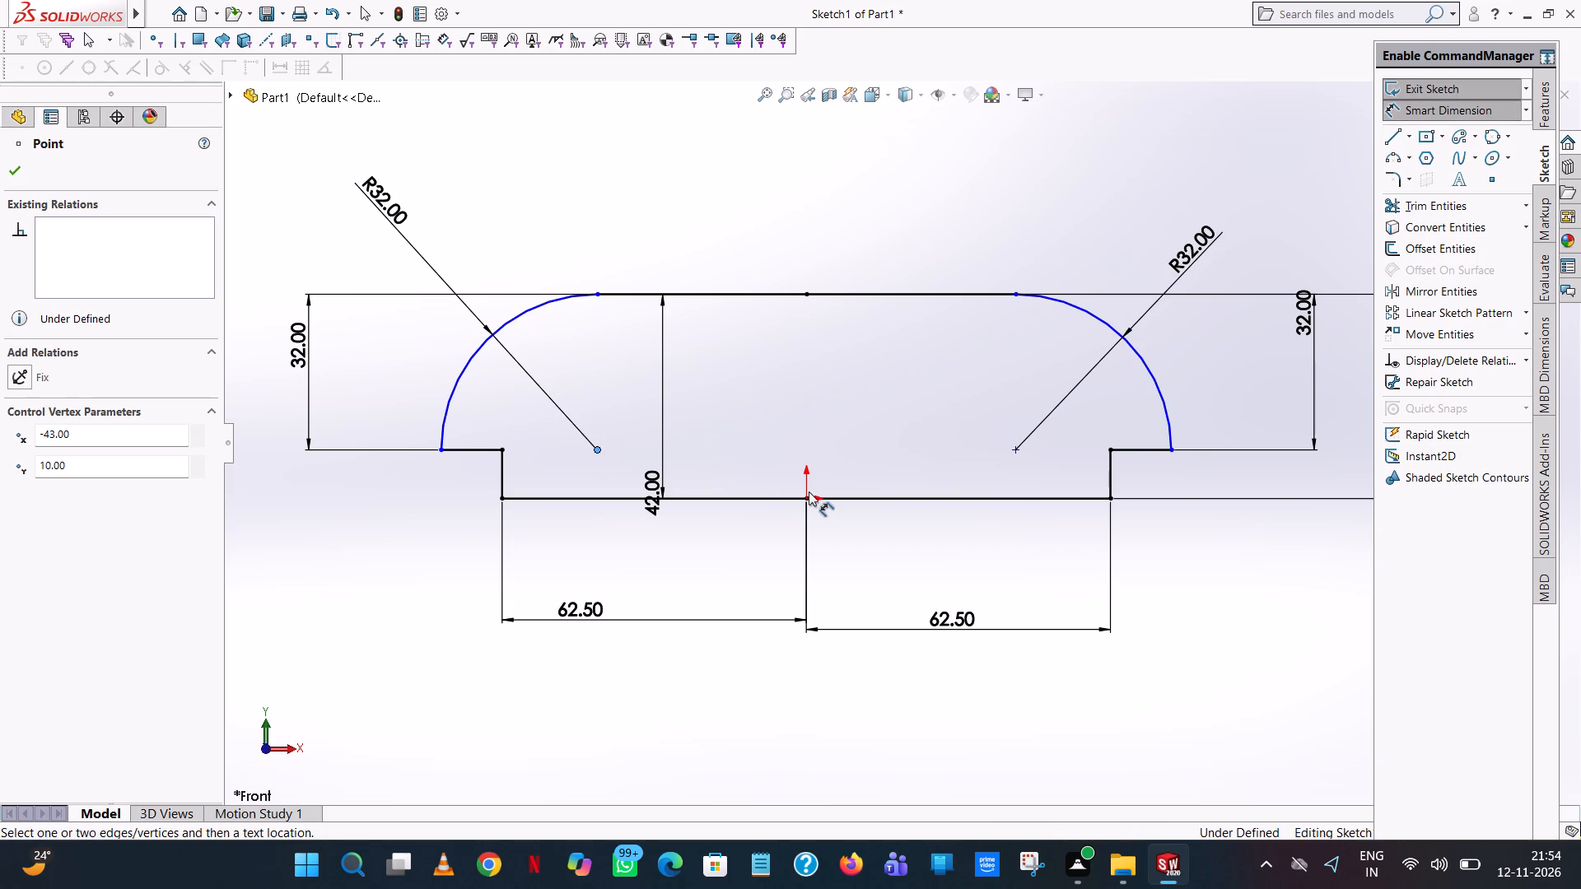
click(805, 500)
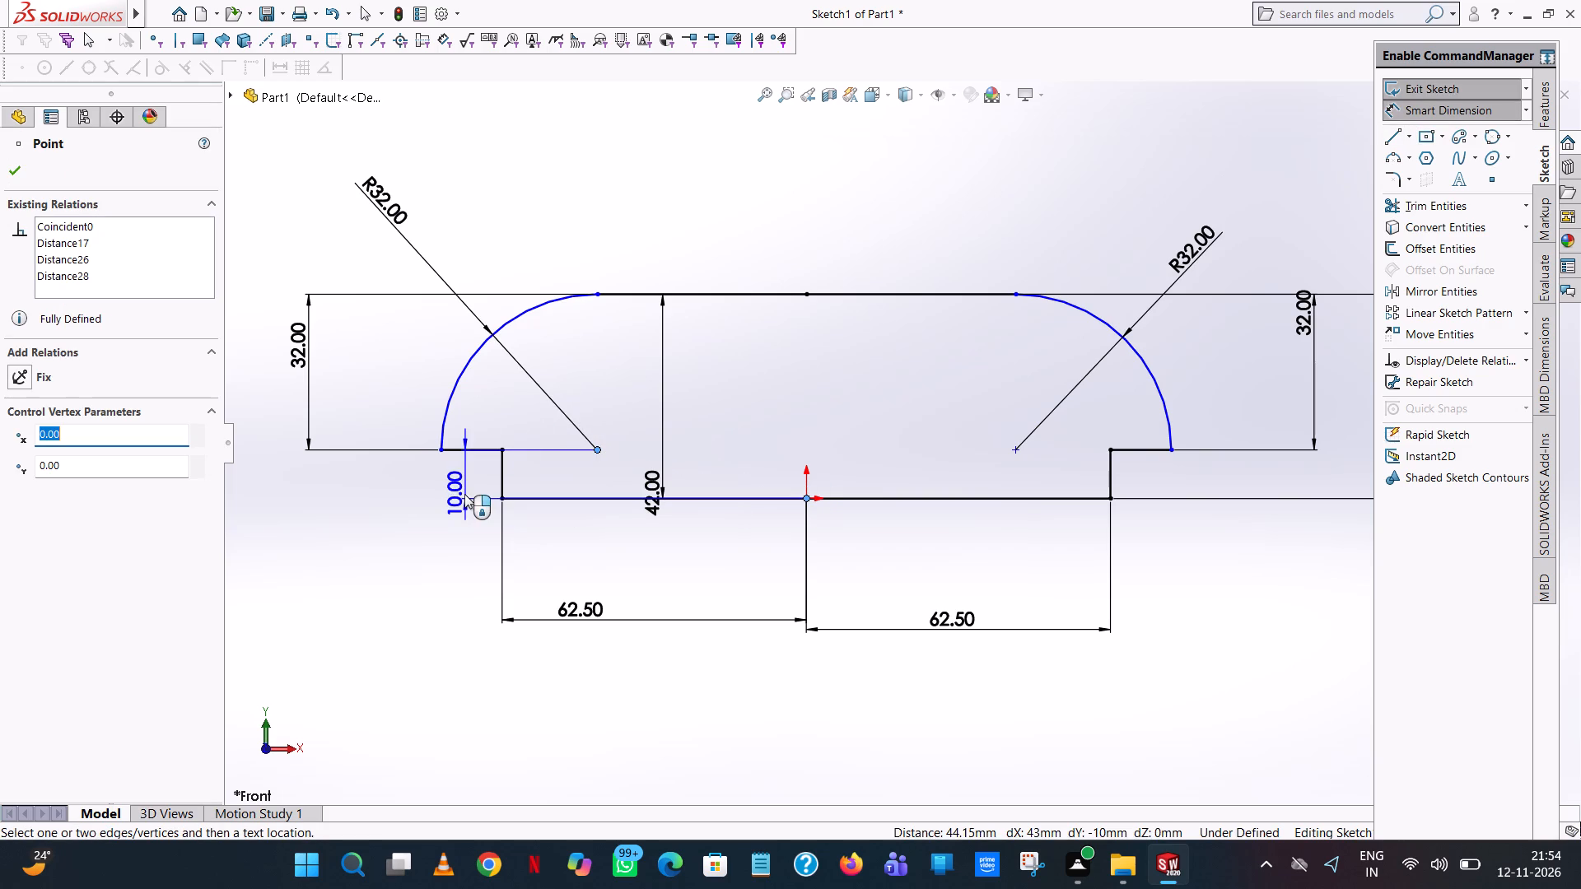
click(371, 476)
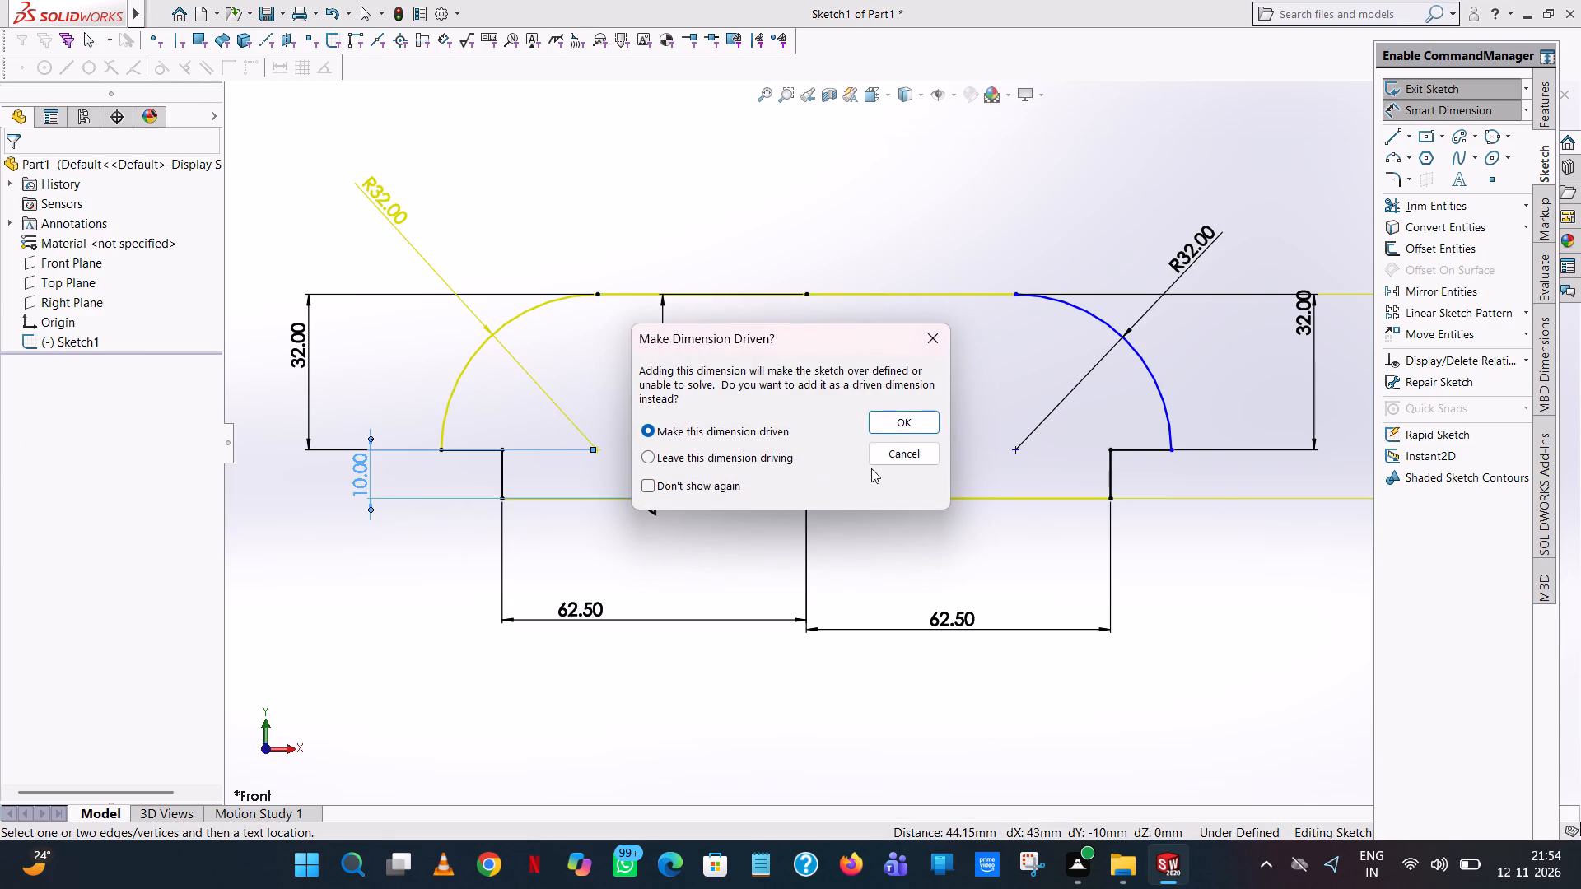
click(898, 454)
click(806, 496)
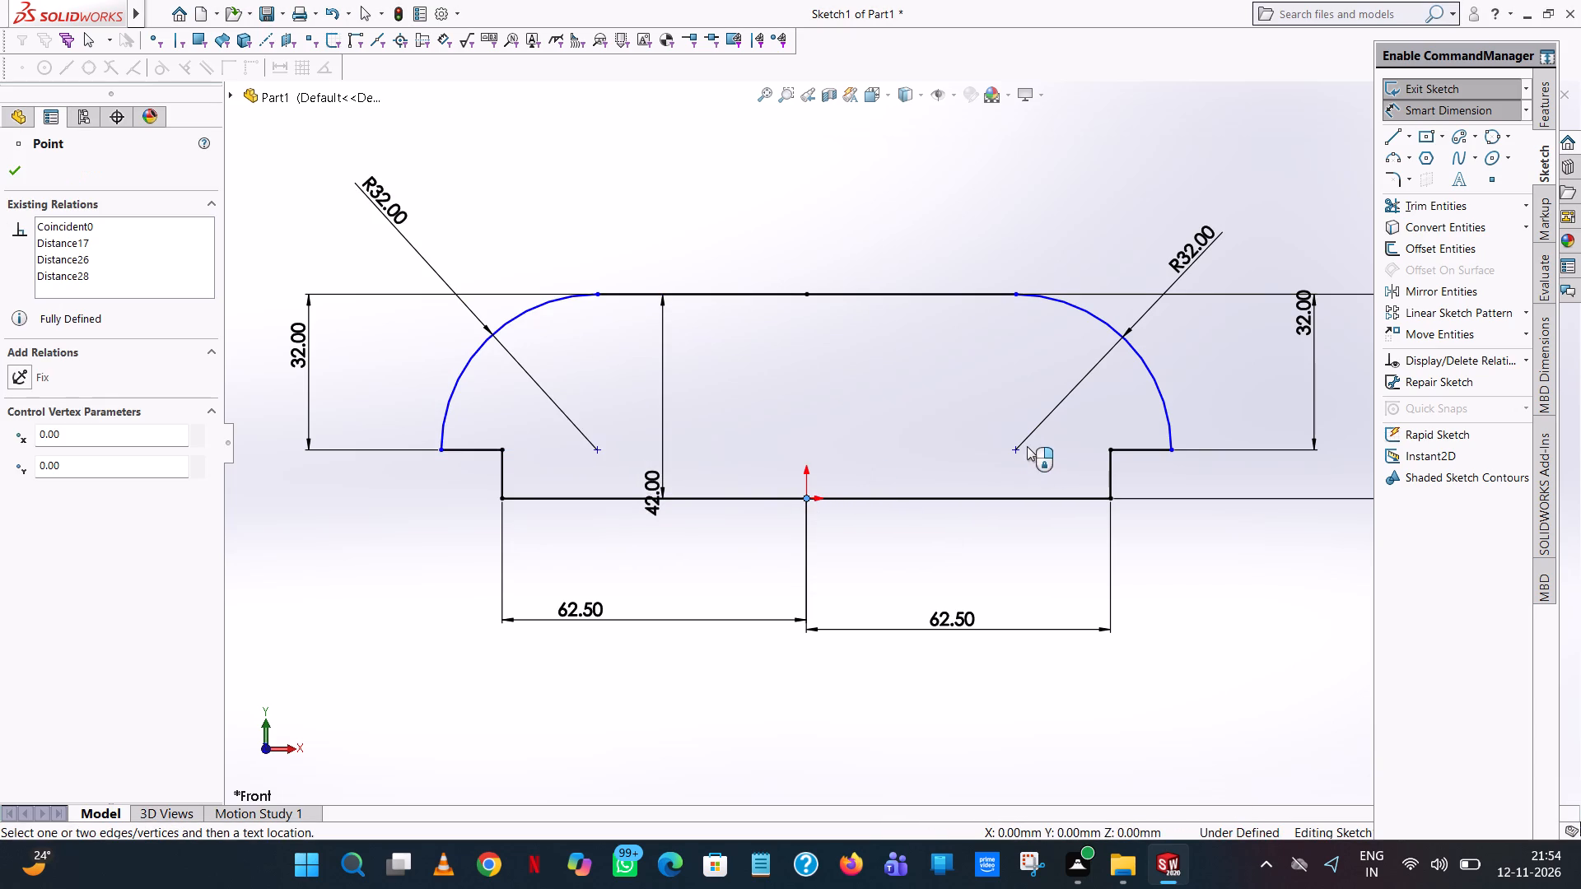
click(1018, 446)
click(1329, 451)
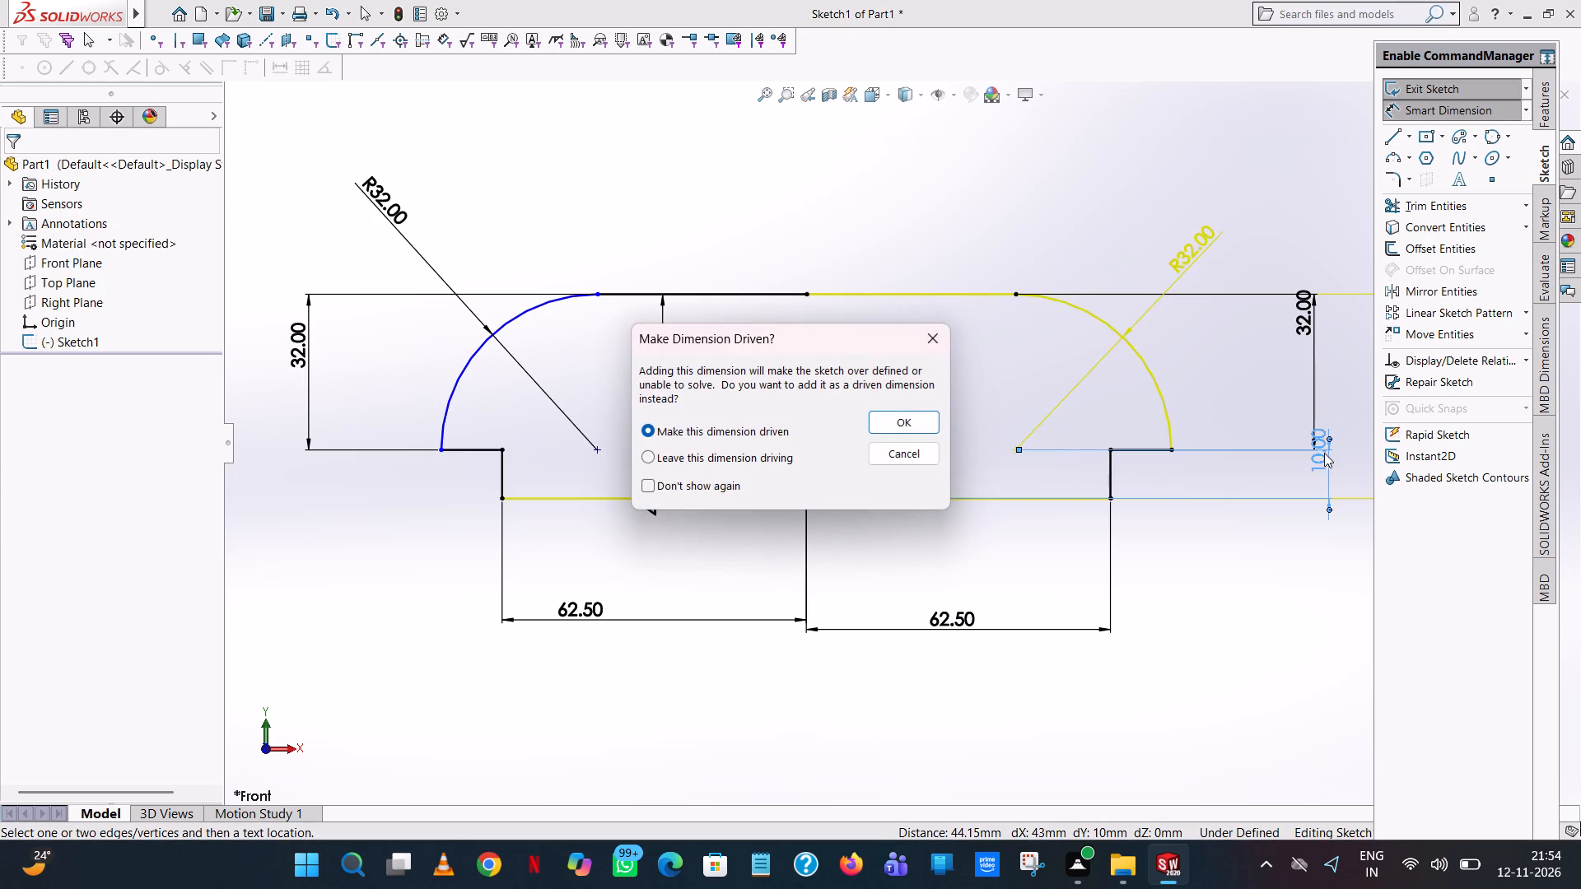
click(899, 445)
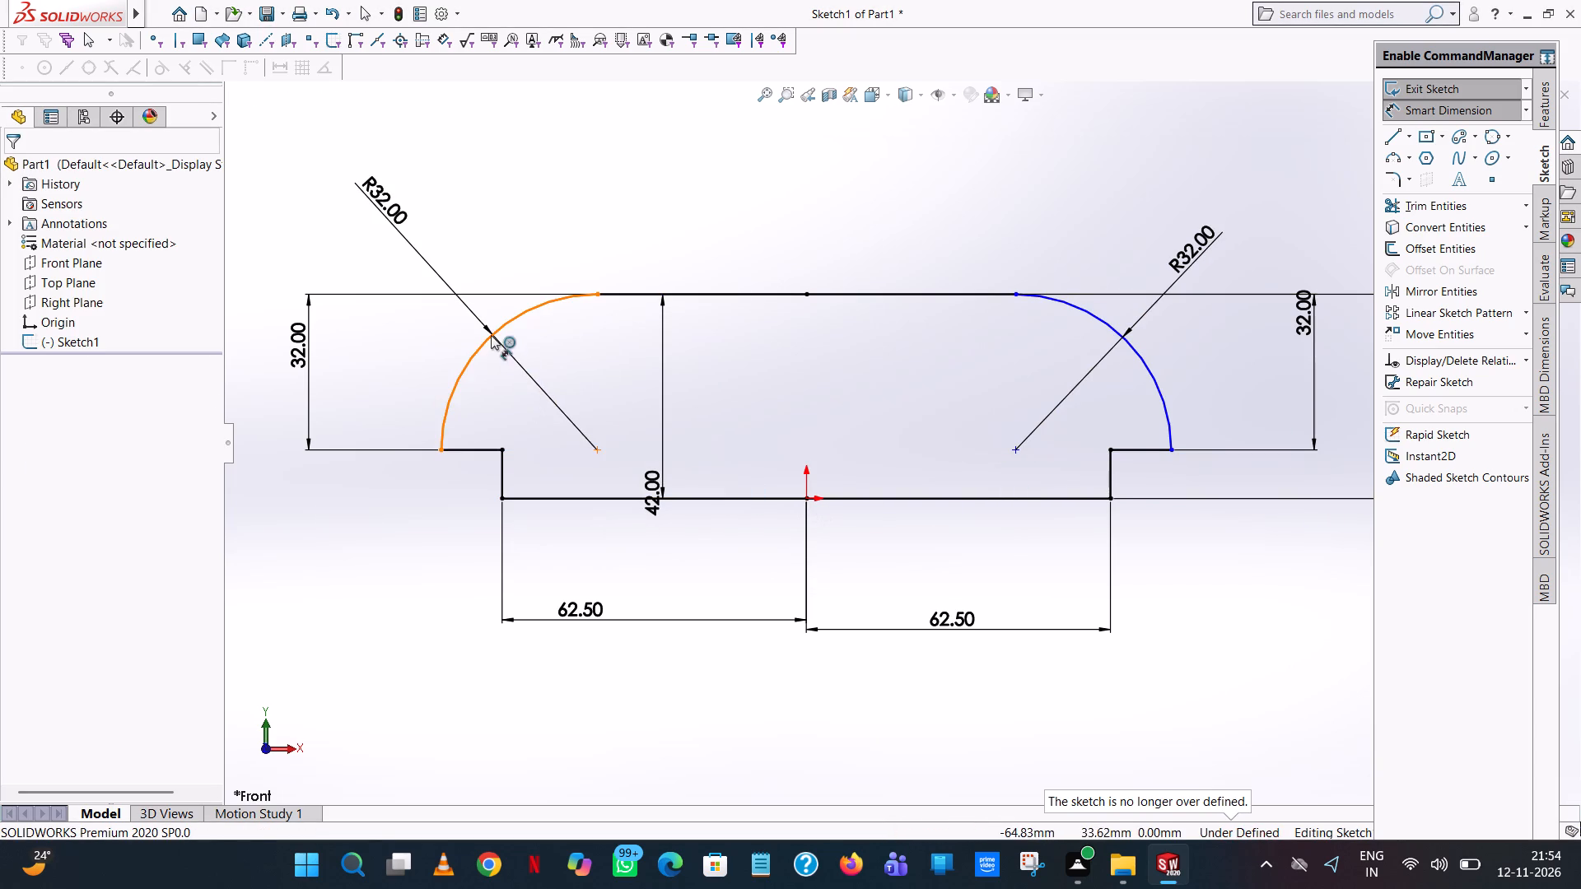
Dimension the left arc centre's horizontal distance from the origin, placing it below the profile.
click(600, 450)
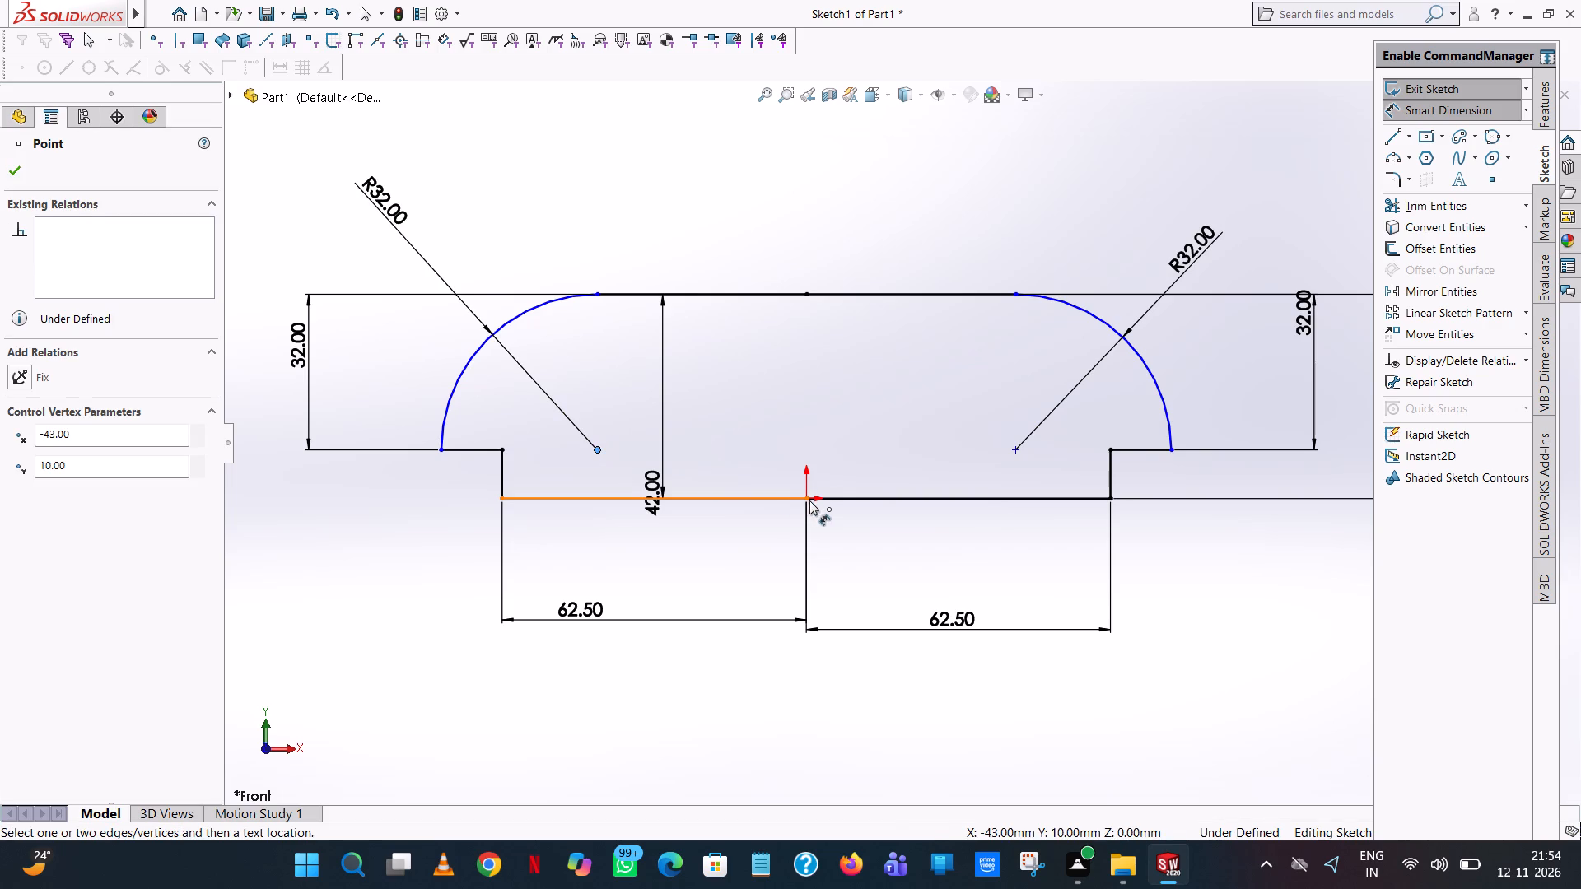
click(809, 500)
click(681, 643)
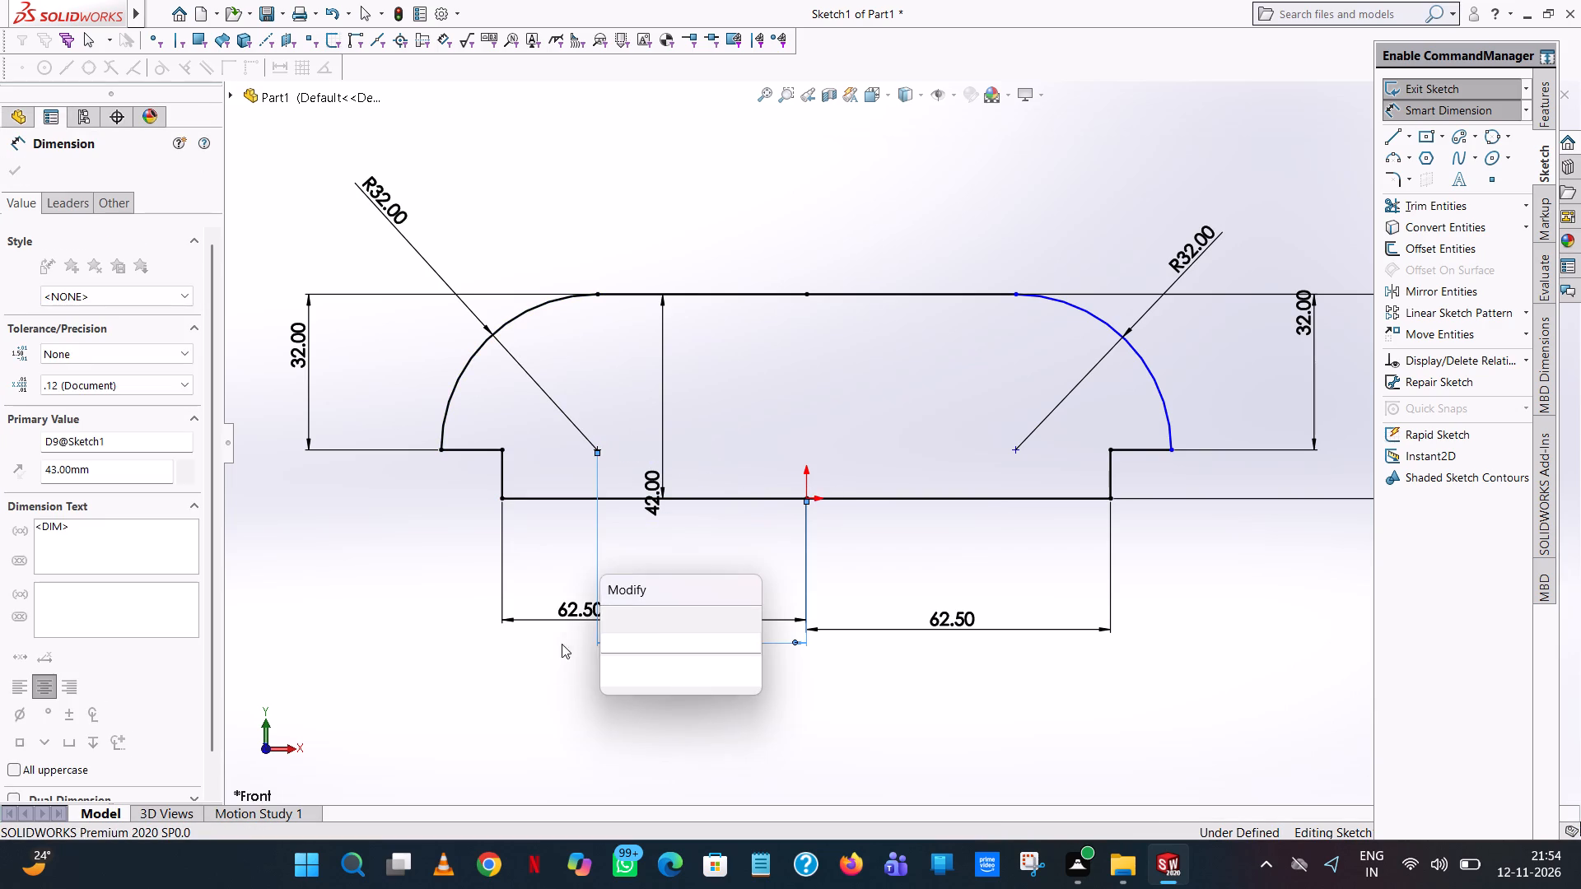
click(607, 617)
click(385, 605)
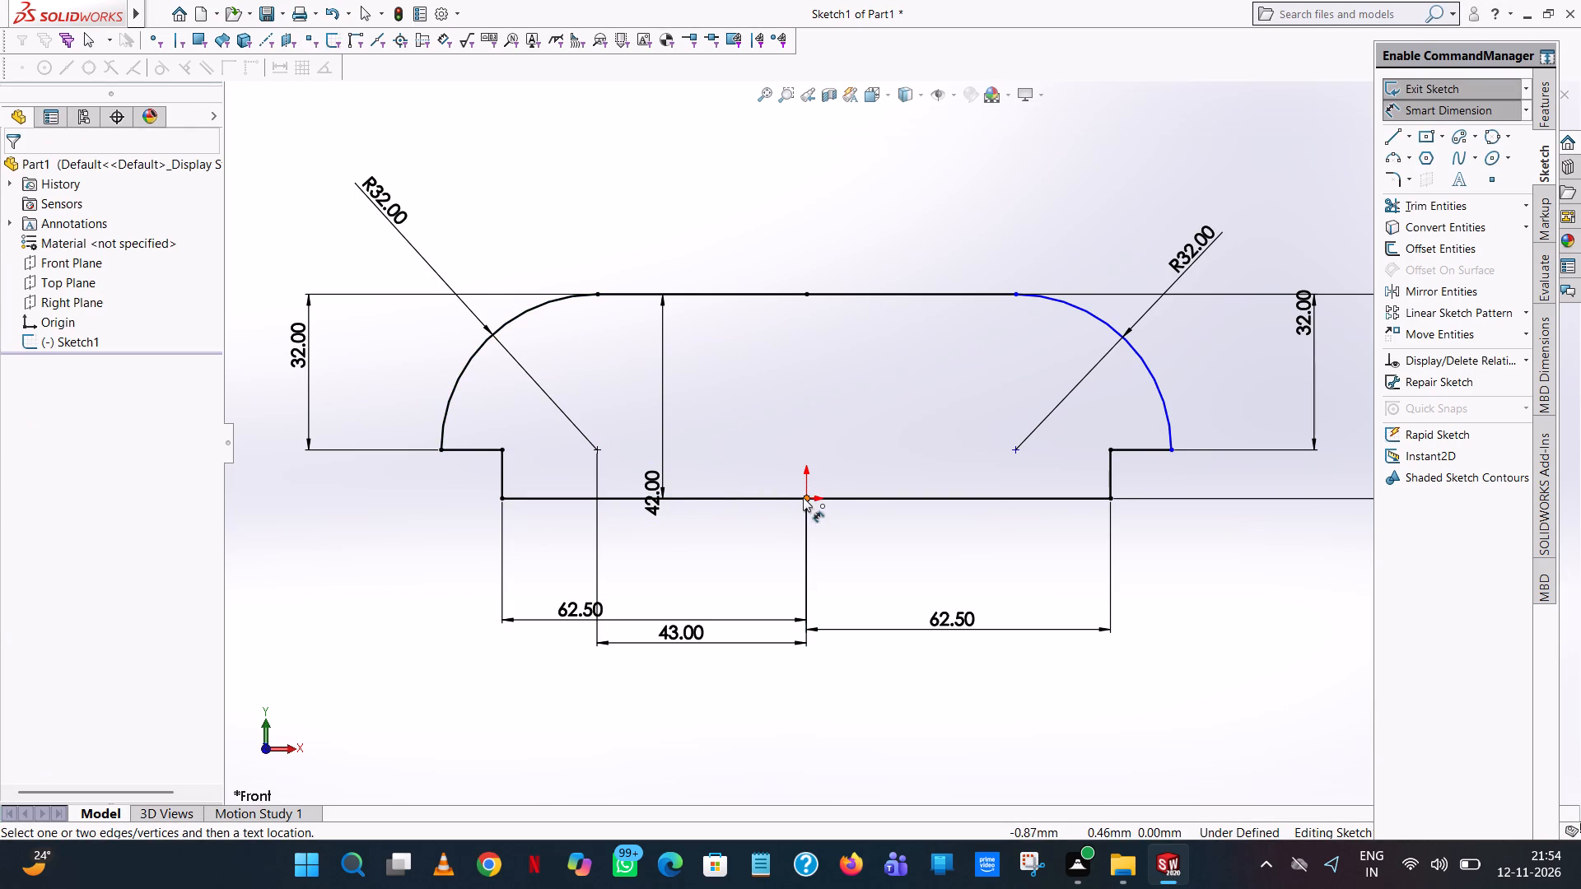
Dimension the right arc centre's horizontal distance from the origin, placing it below the profile.
click(803, 497)
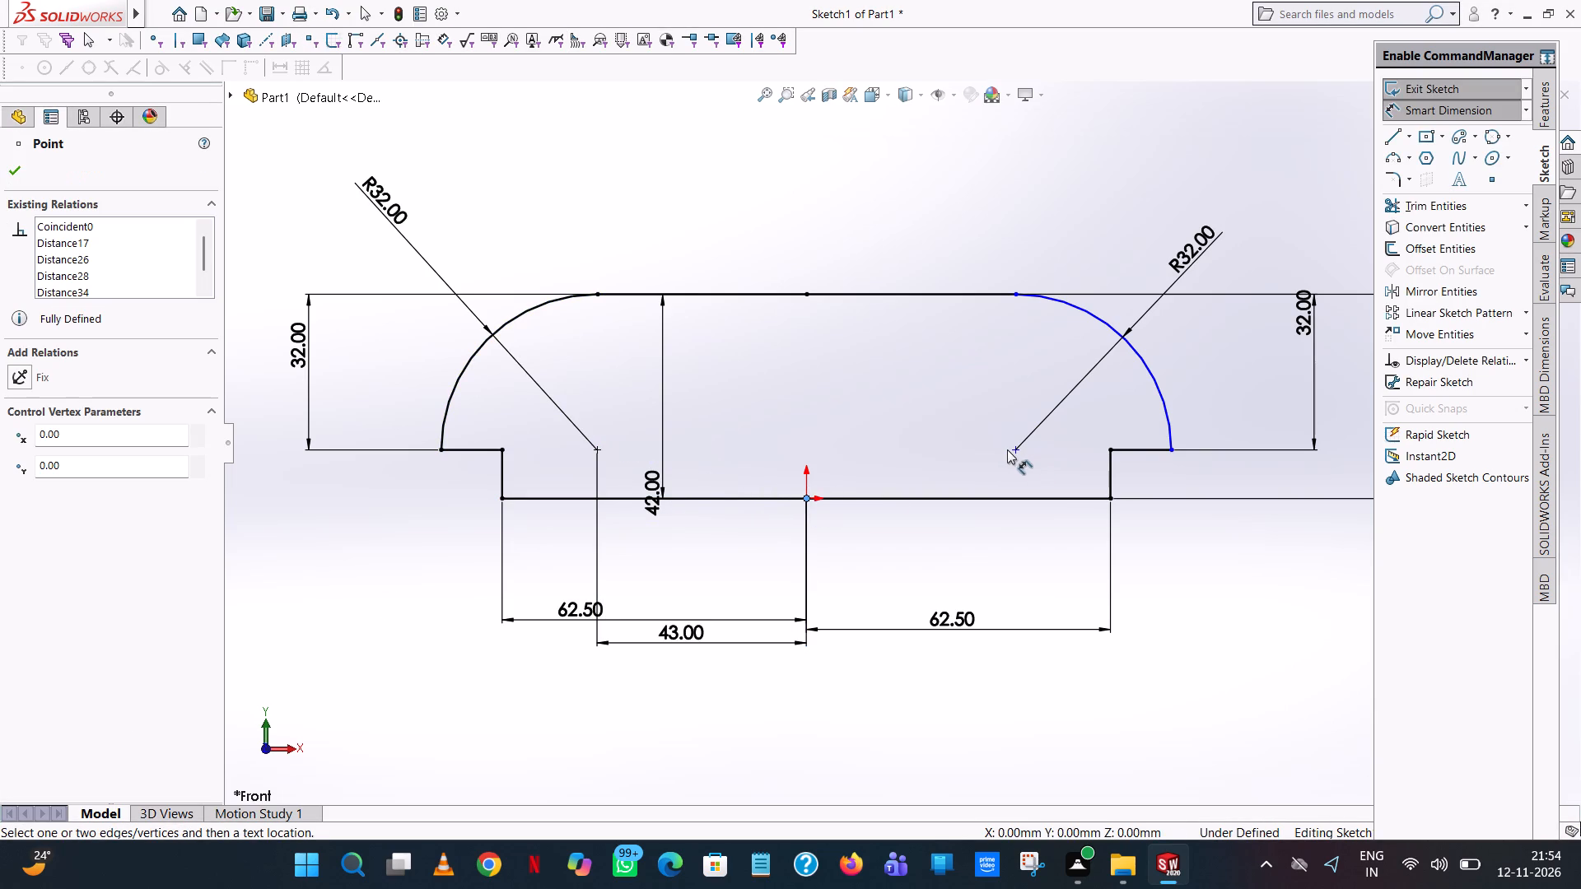
click(1016, 449)
click(1014, 597)
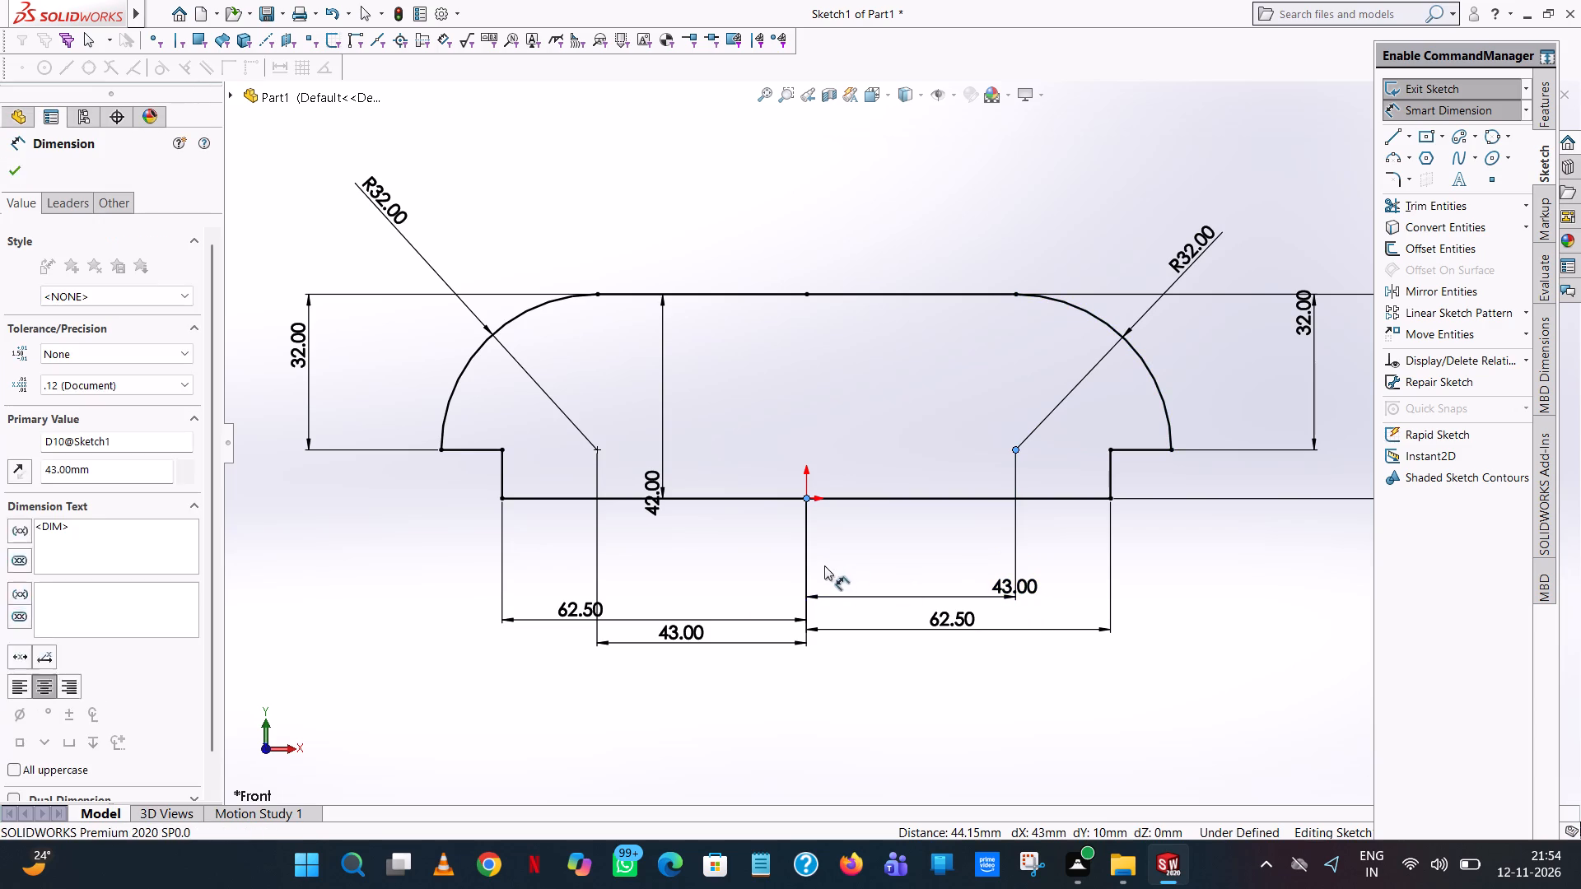
click(949, 574)
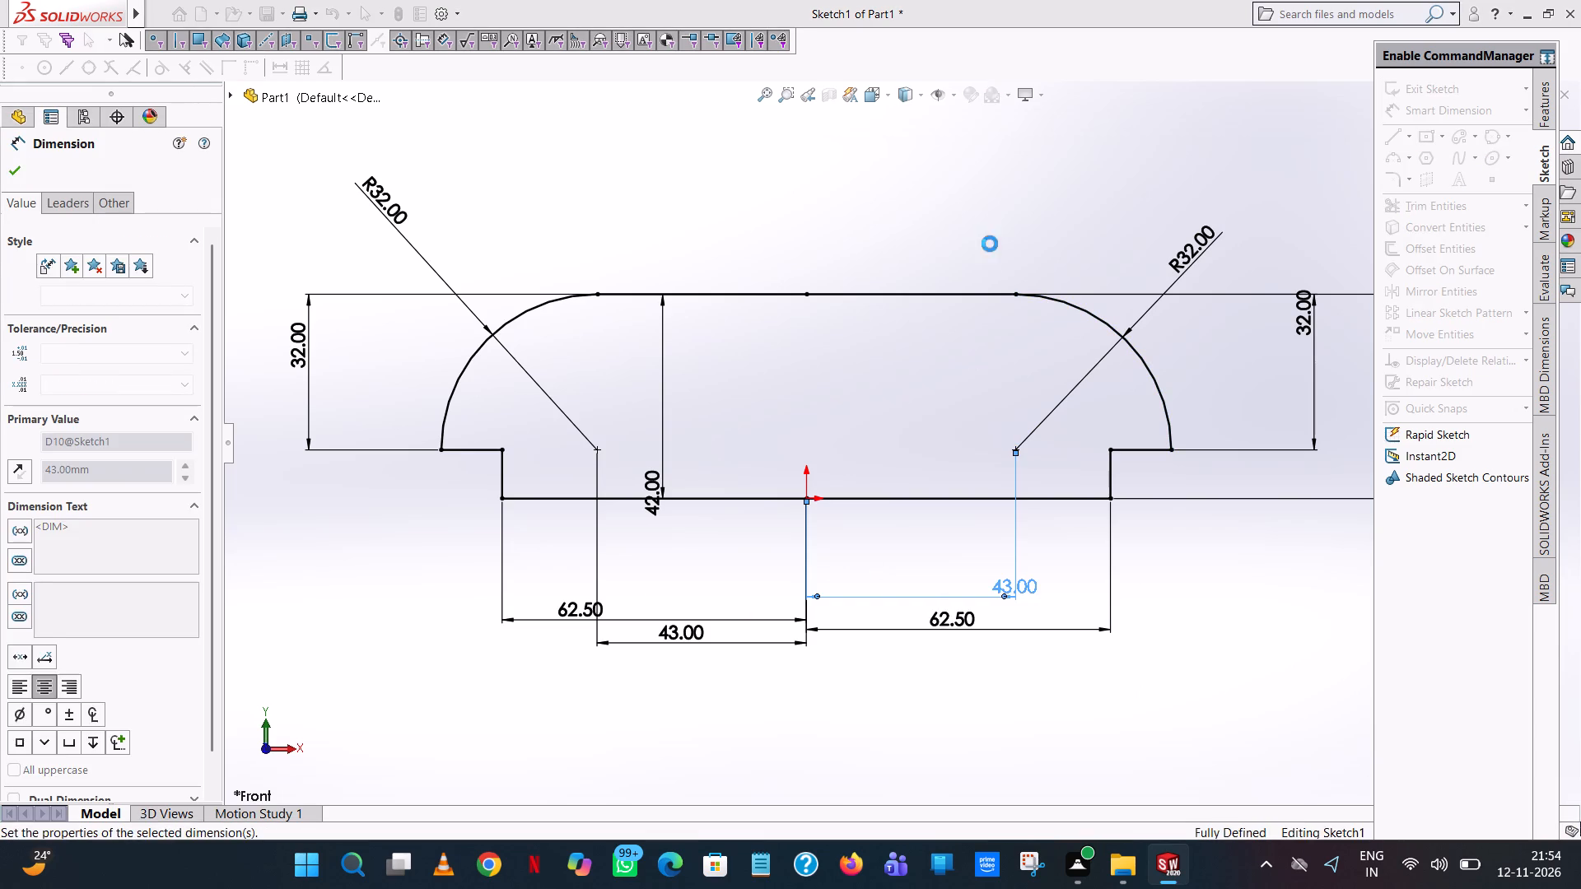
click(990, 243)
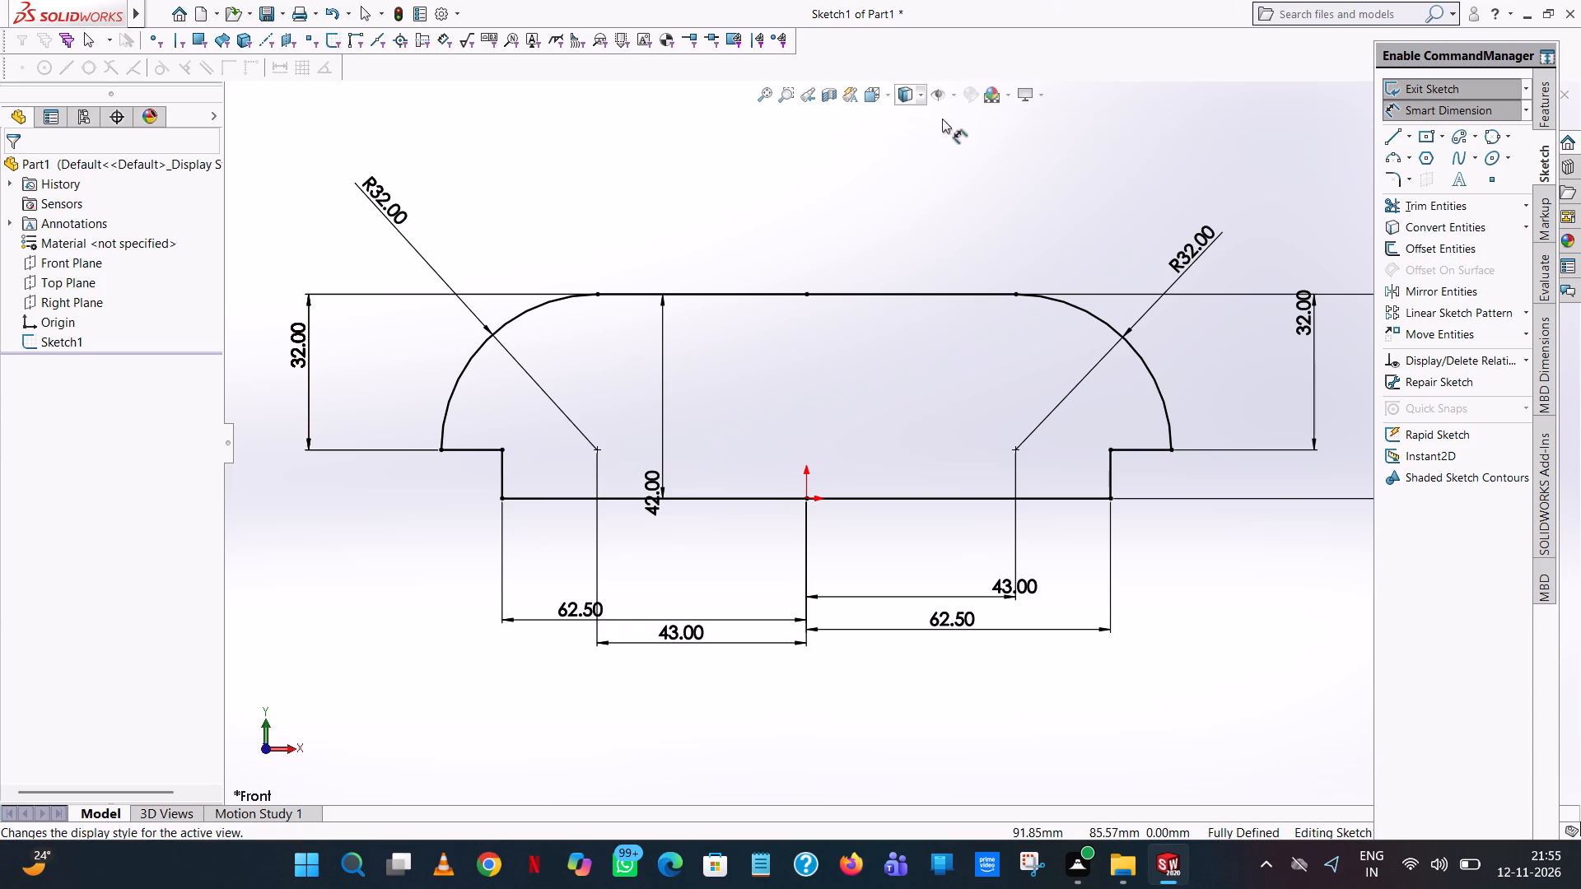
Extrude the profile as a boss 55 mm deep using the Mid Plane end condition.
click(1546, 87)
click(1476, 86)
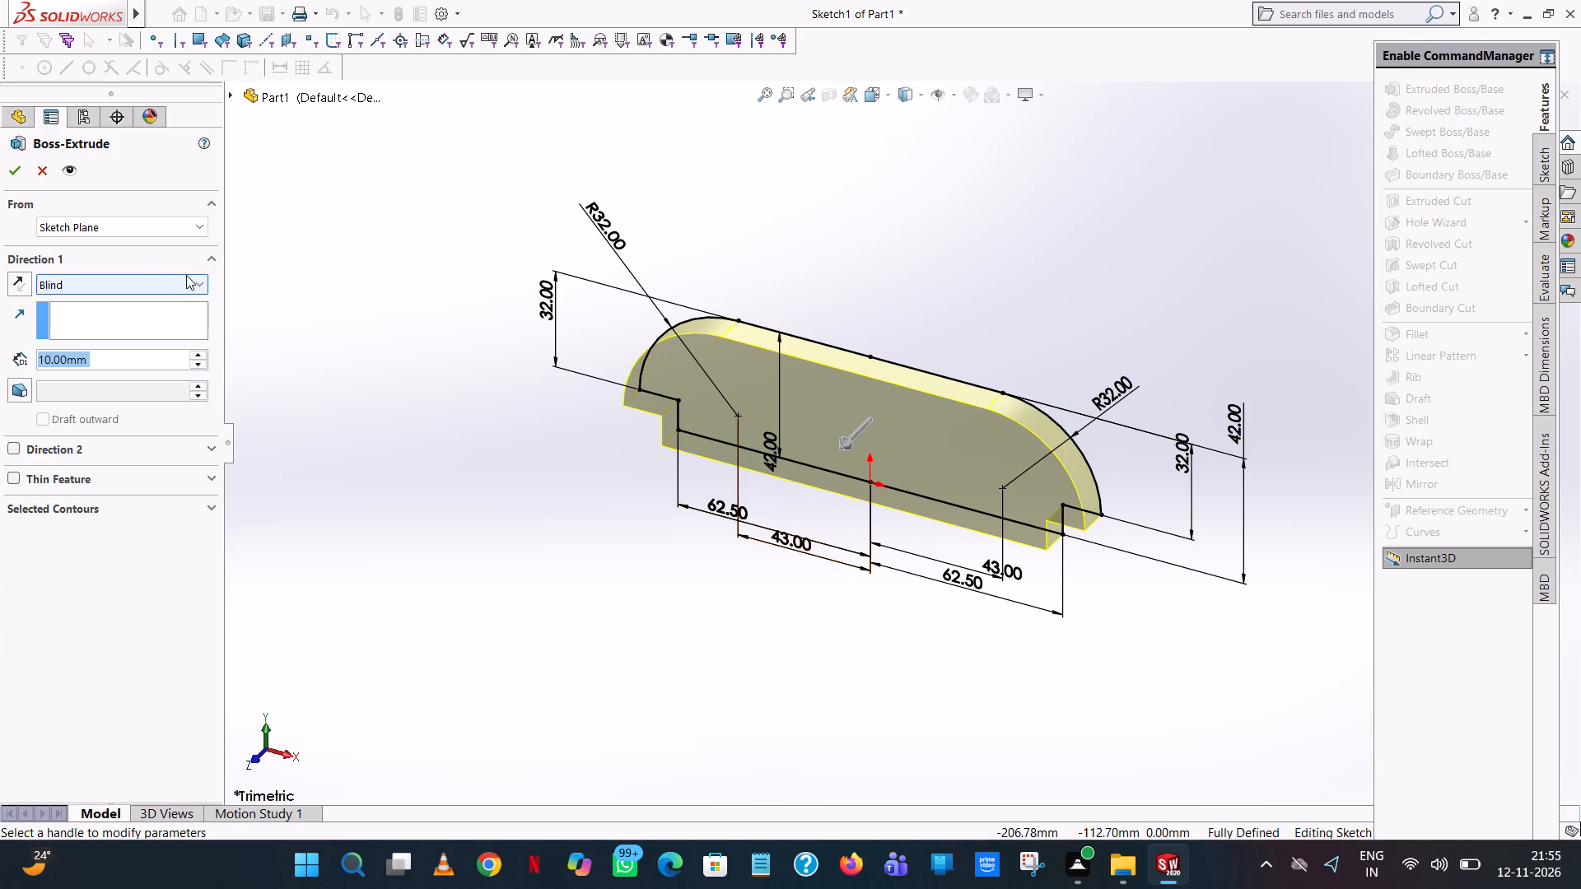
click(186, 275)
click(84, 373)
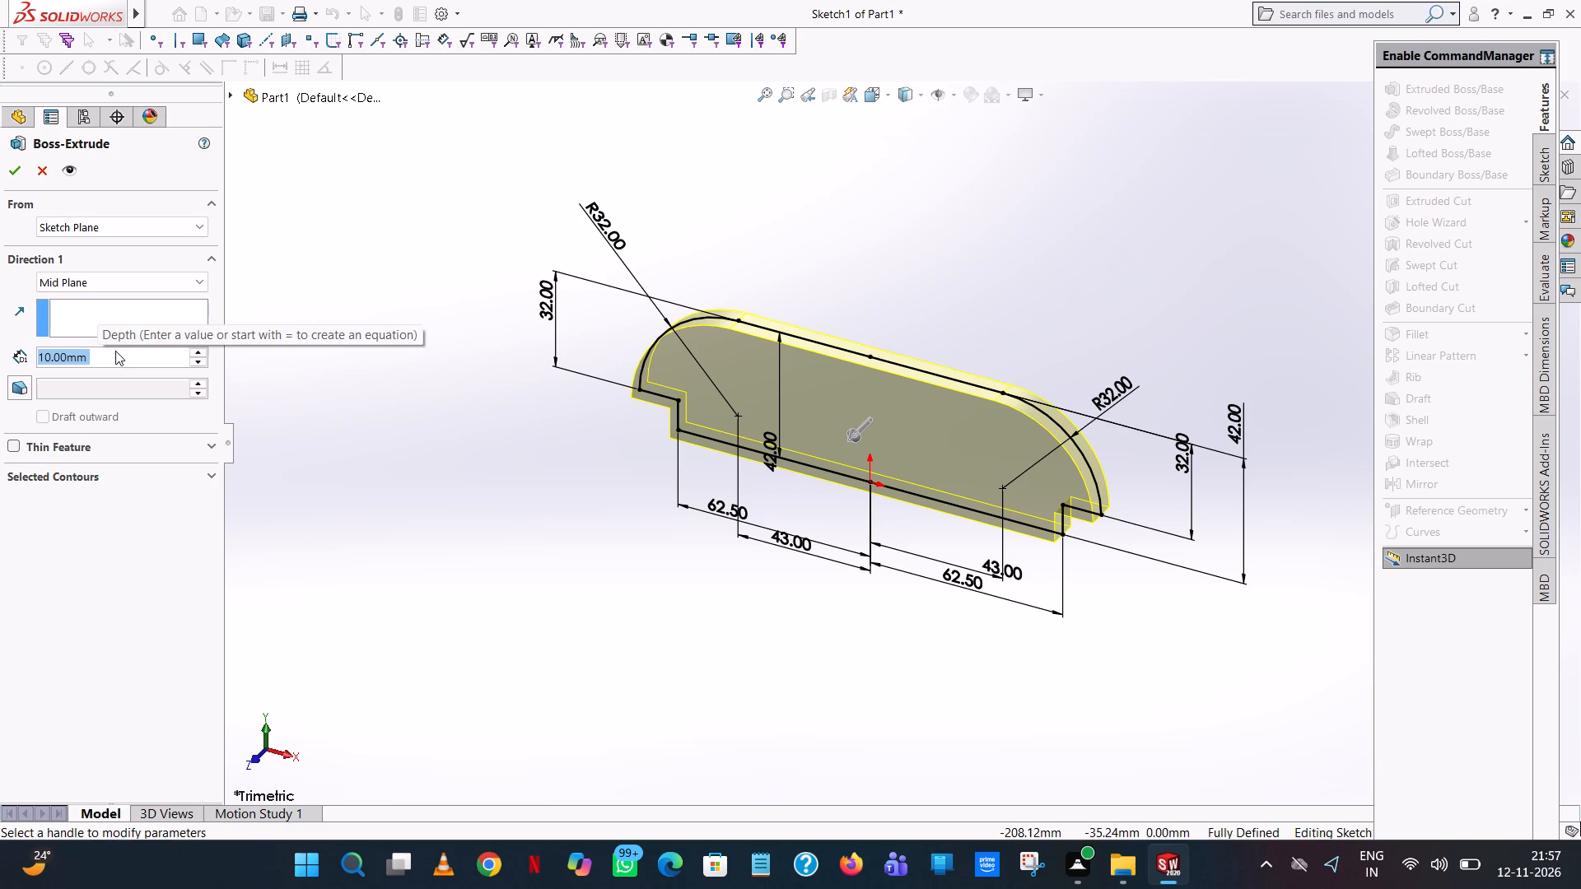
text(55)
key(Return)
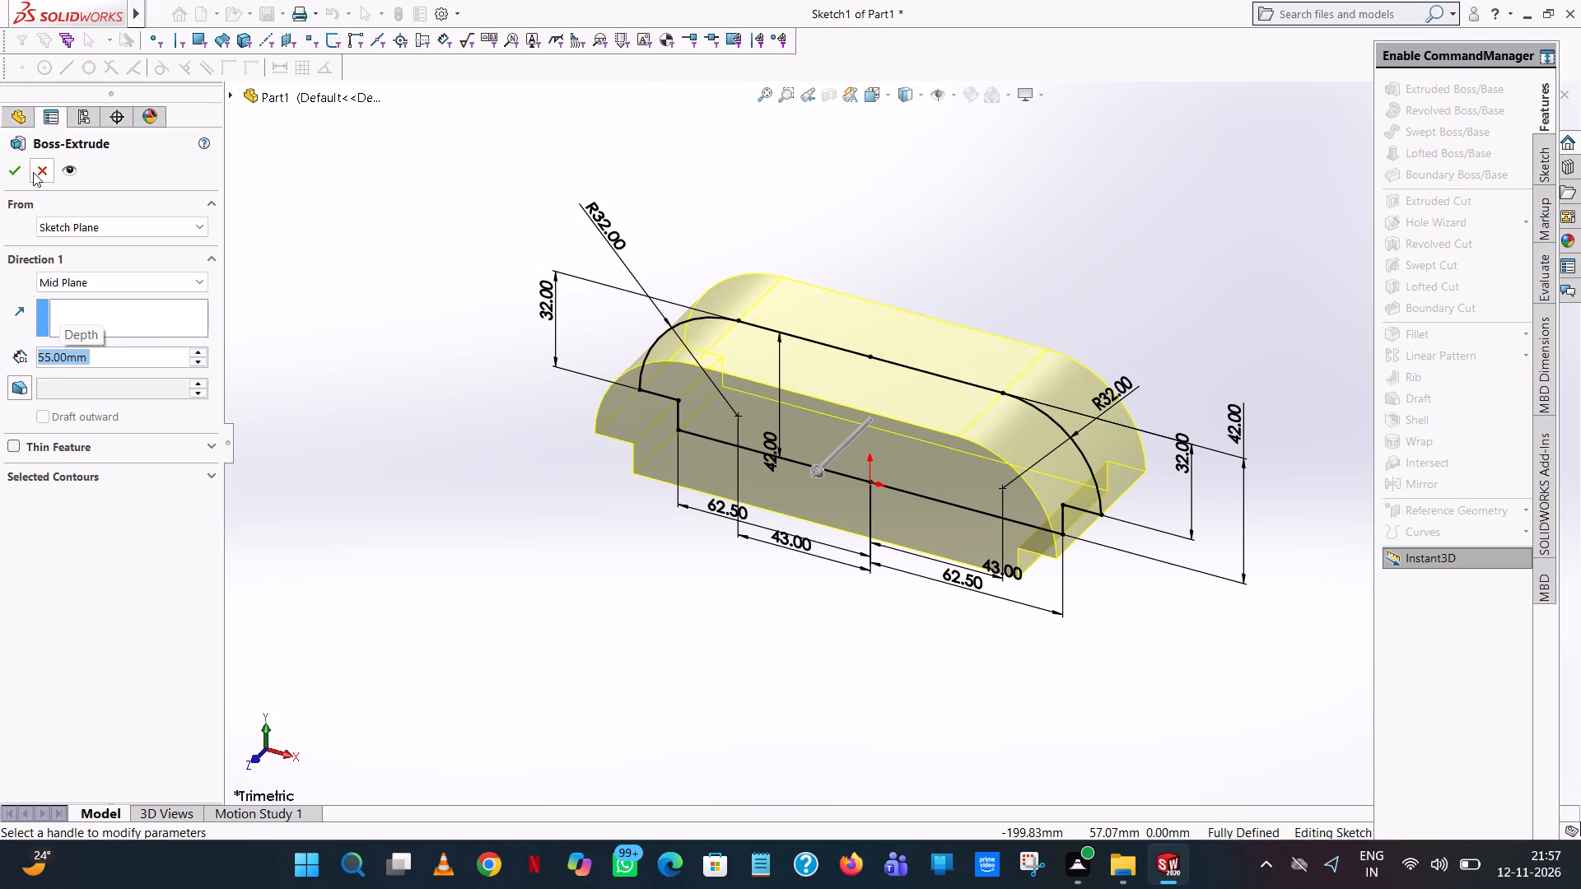
click(21, 170)
click(943, 170)
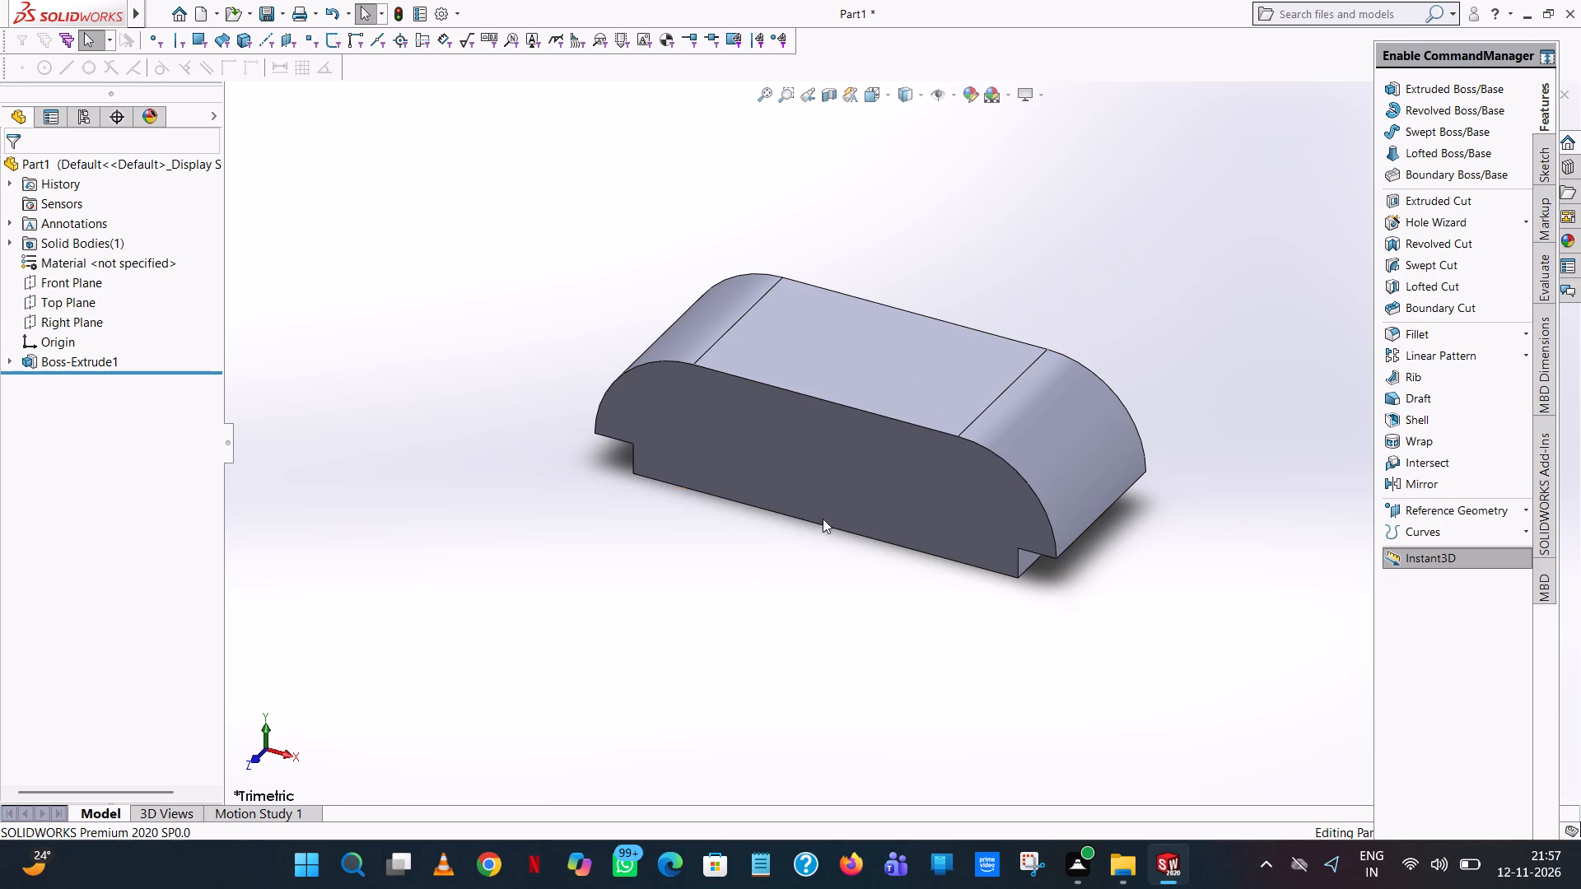
Start an extruded cut sketch on the block's flat top face and view it face-on.
scroll(988, 504, down, 1)
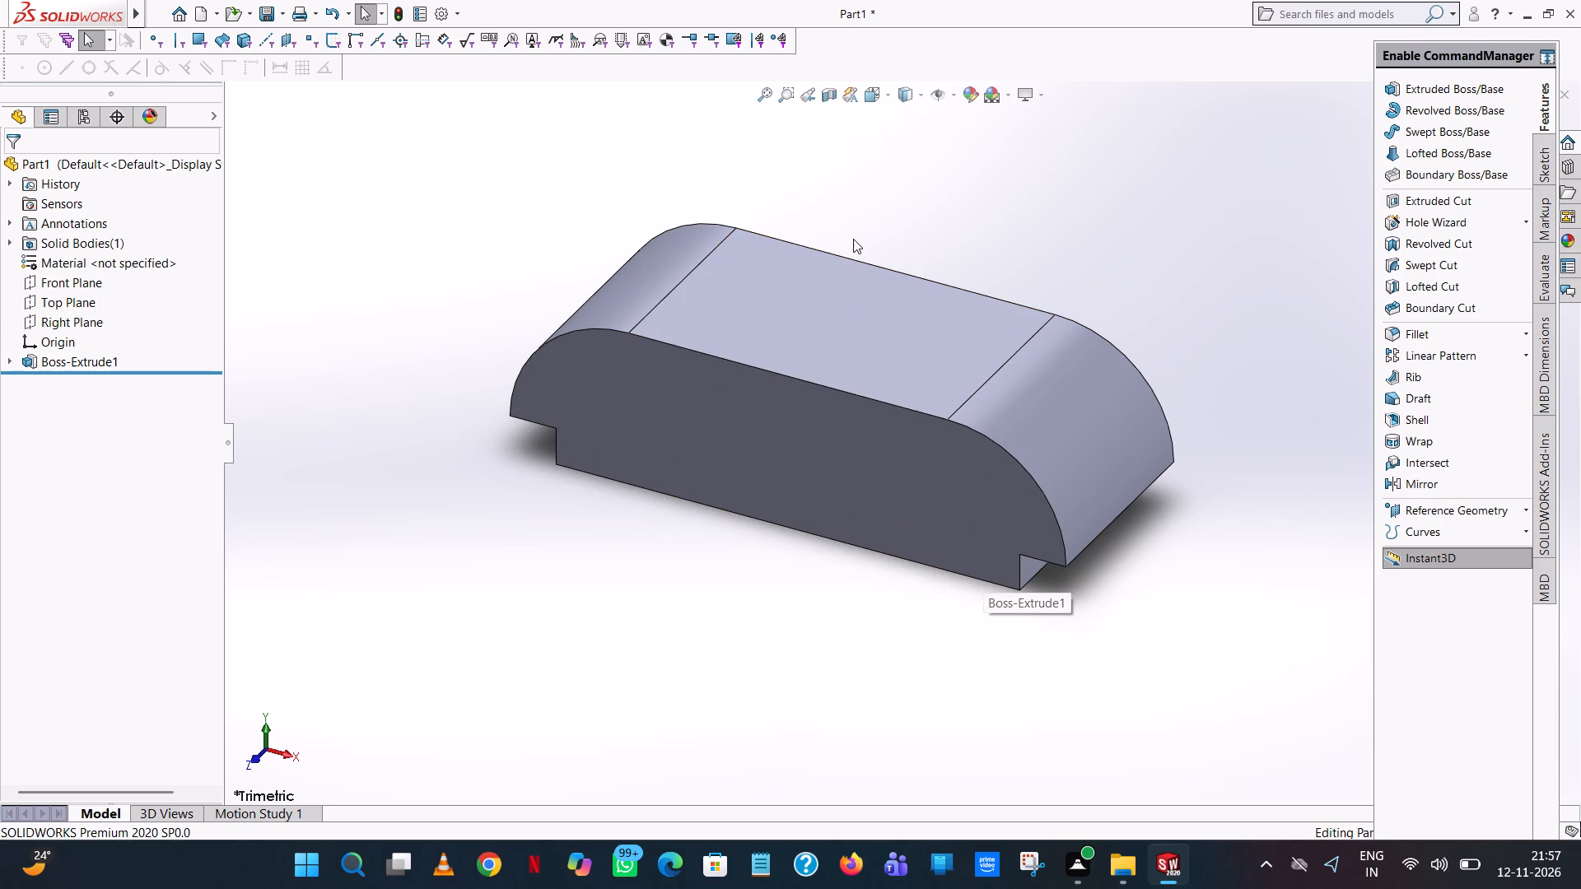
middle_drag(772, 230, 841, 339)
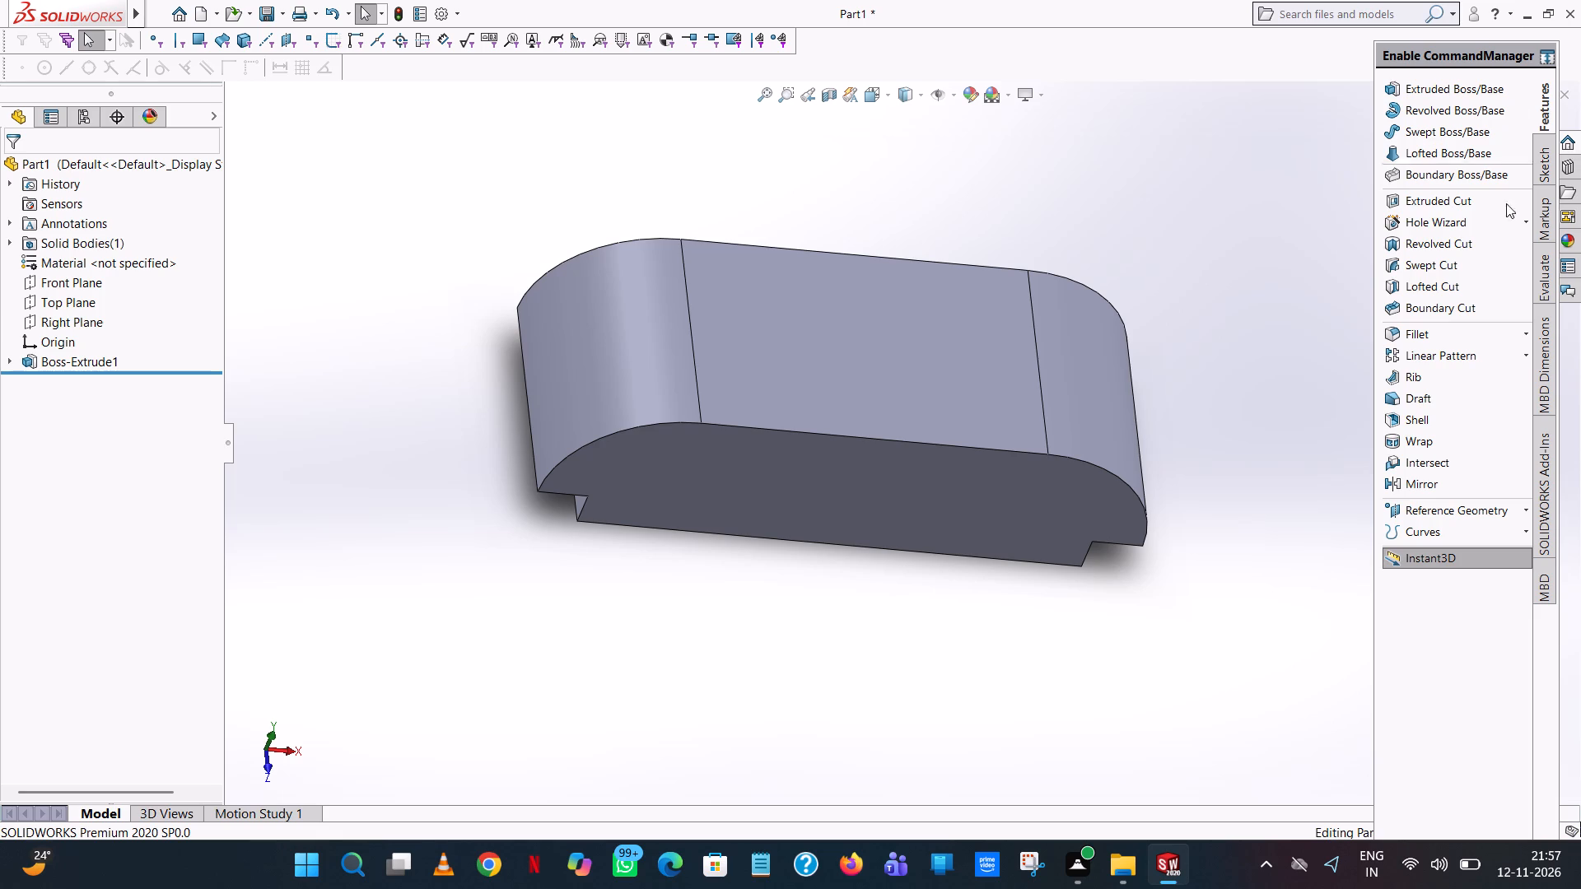
click(1405, 202)
click(866, 311)
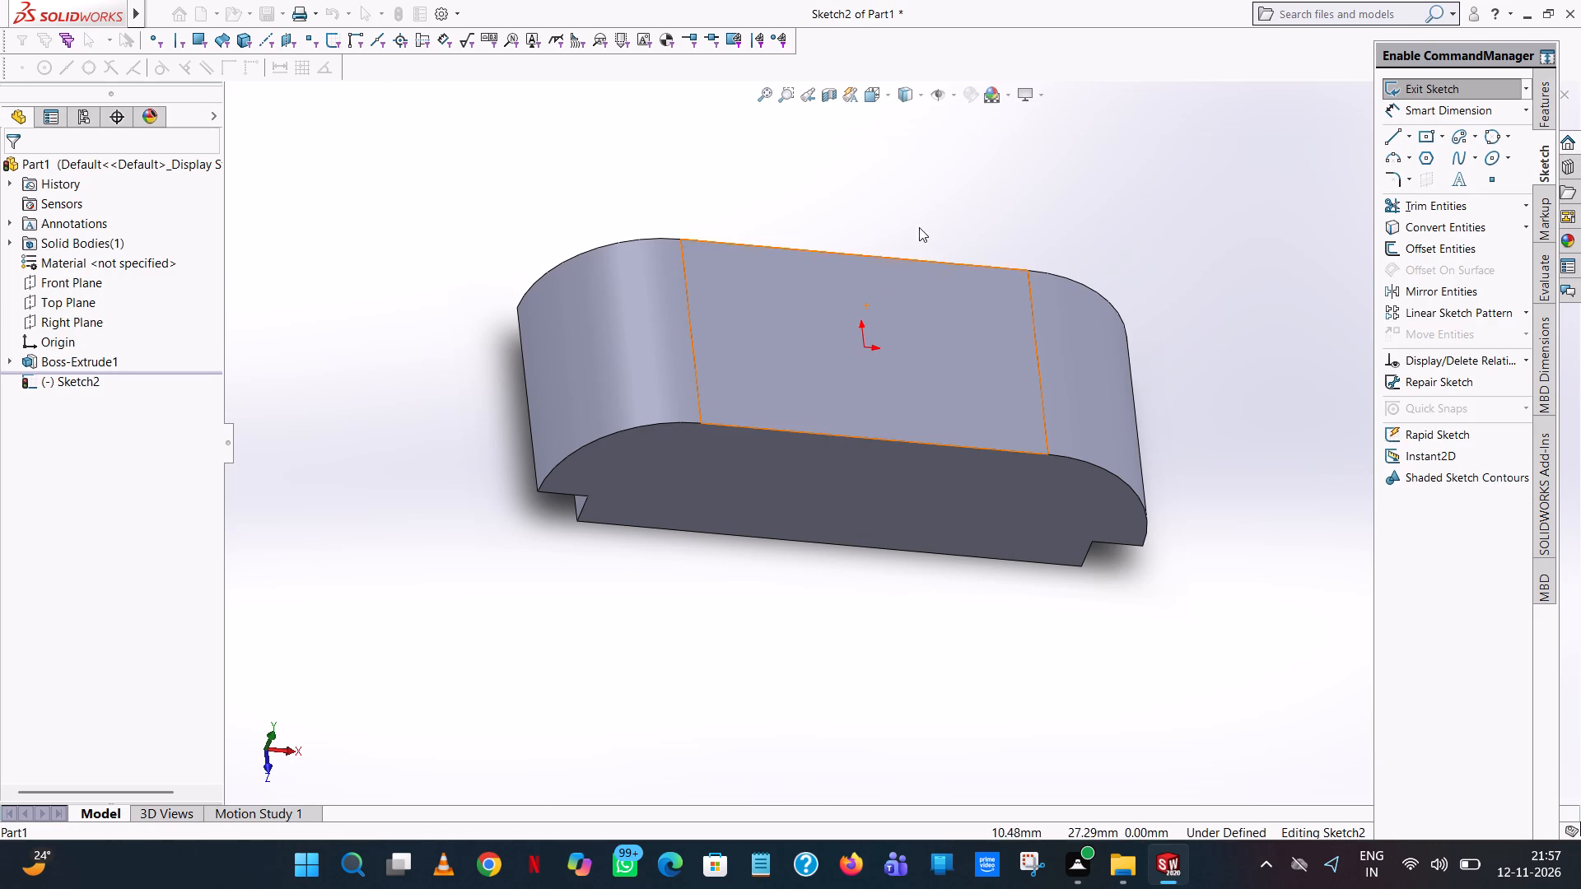
click(891, 93)
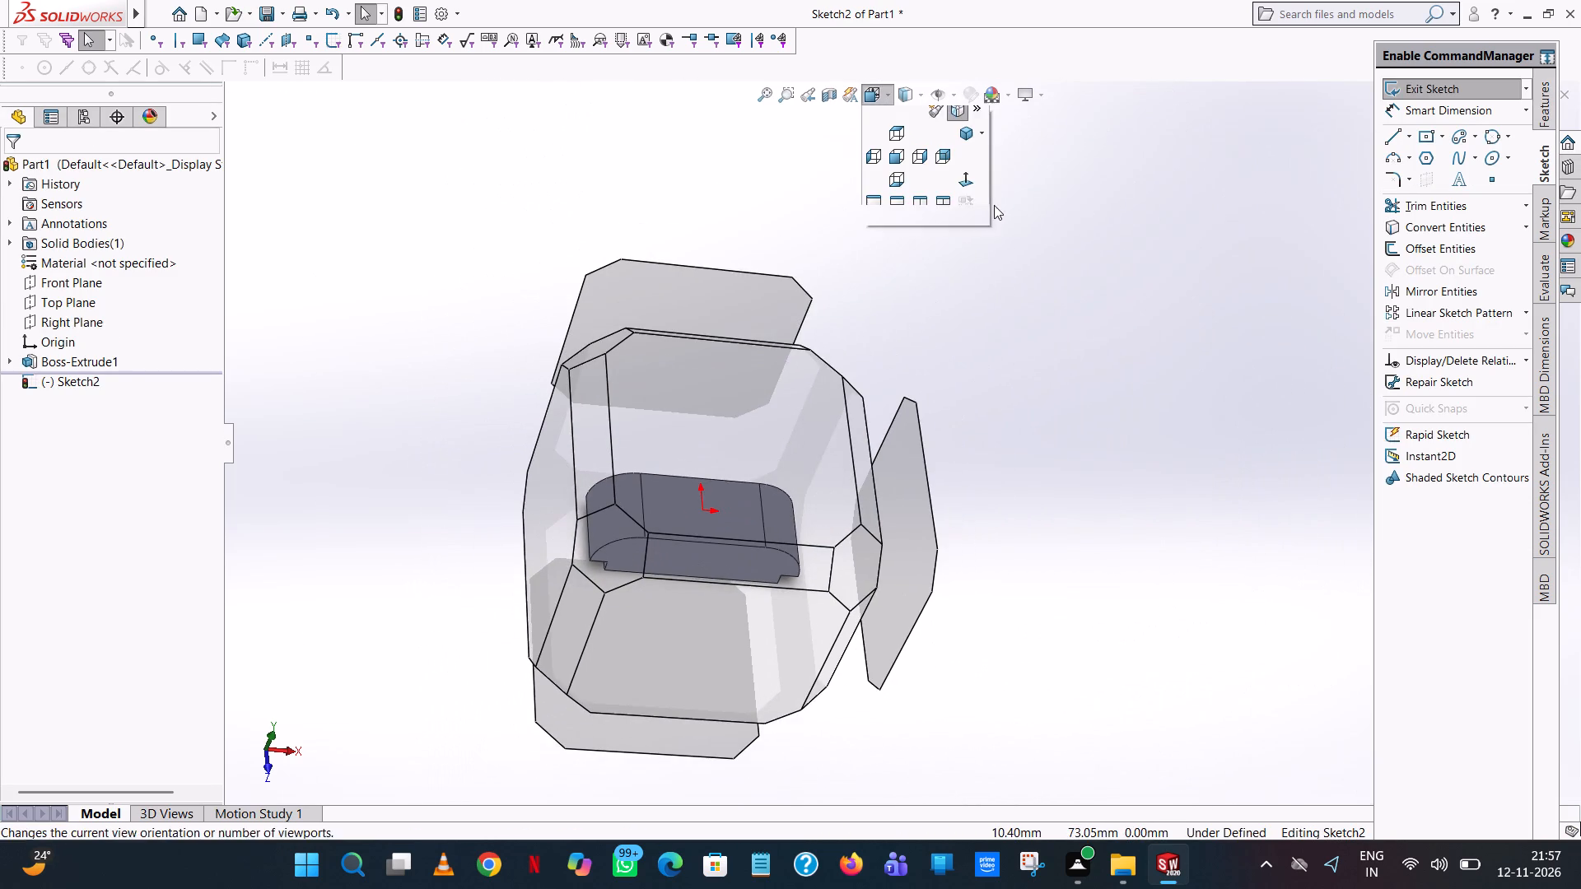
click(968, 187)
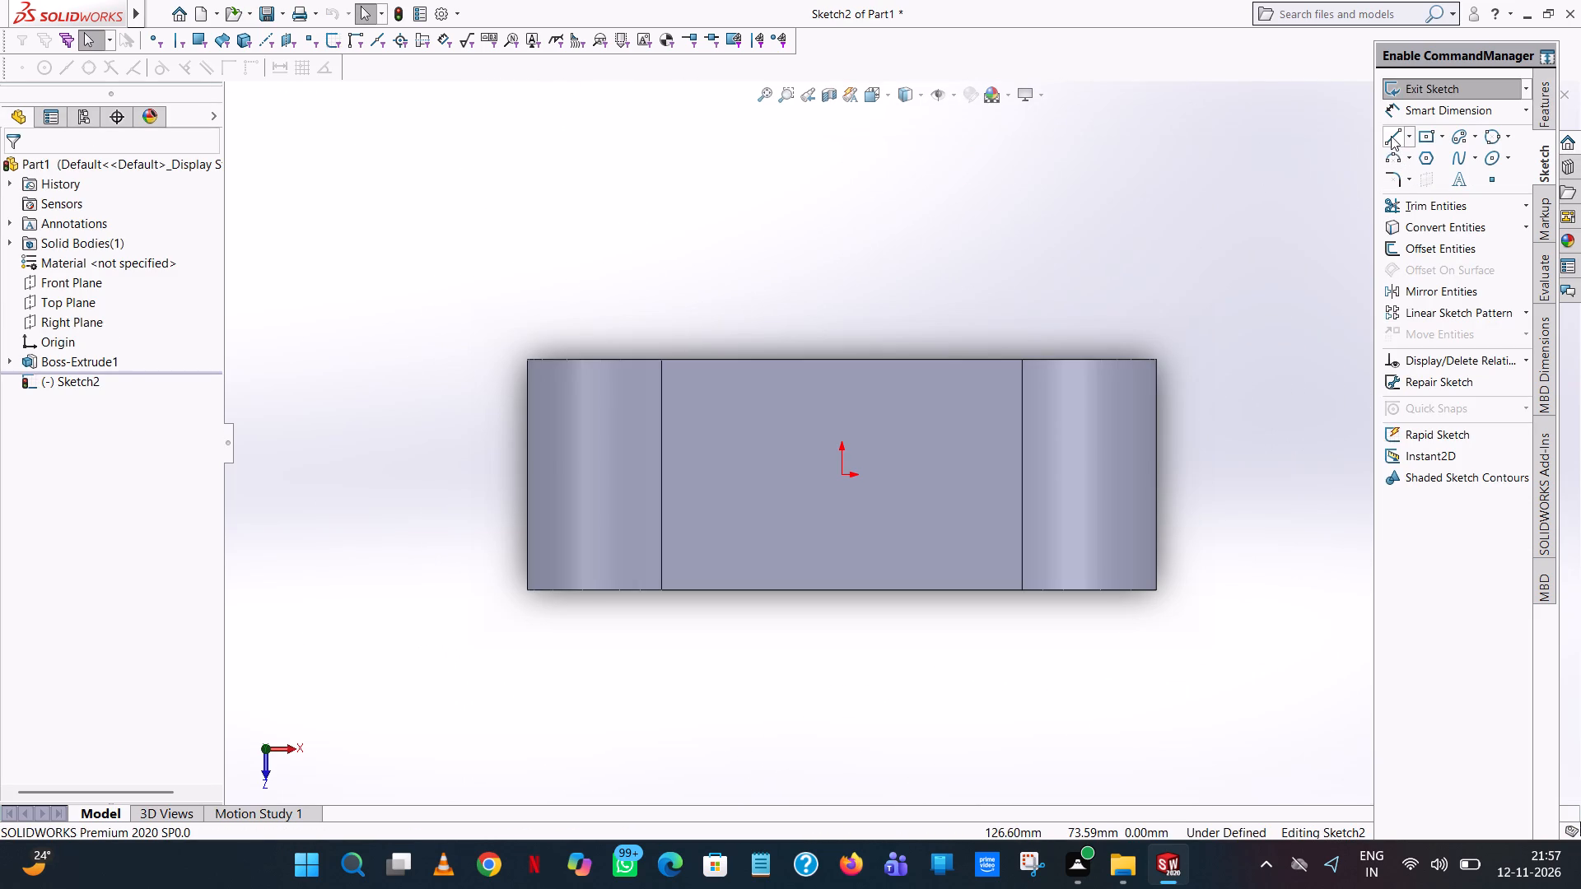
Draw a vertical line of length 37/2 mm upward from the origin.
click(1391, 136)
click(843, 473)
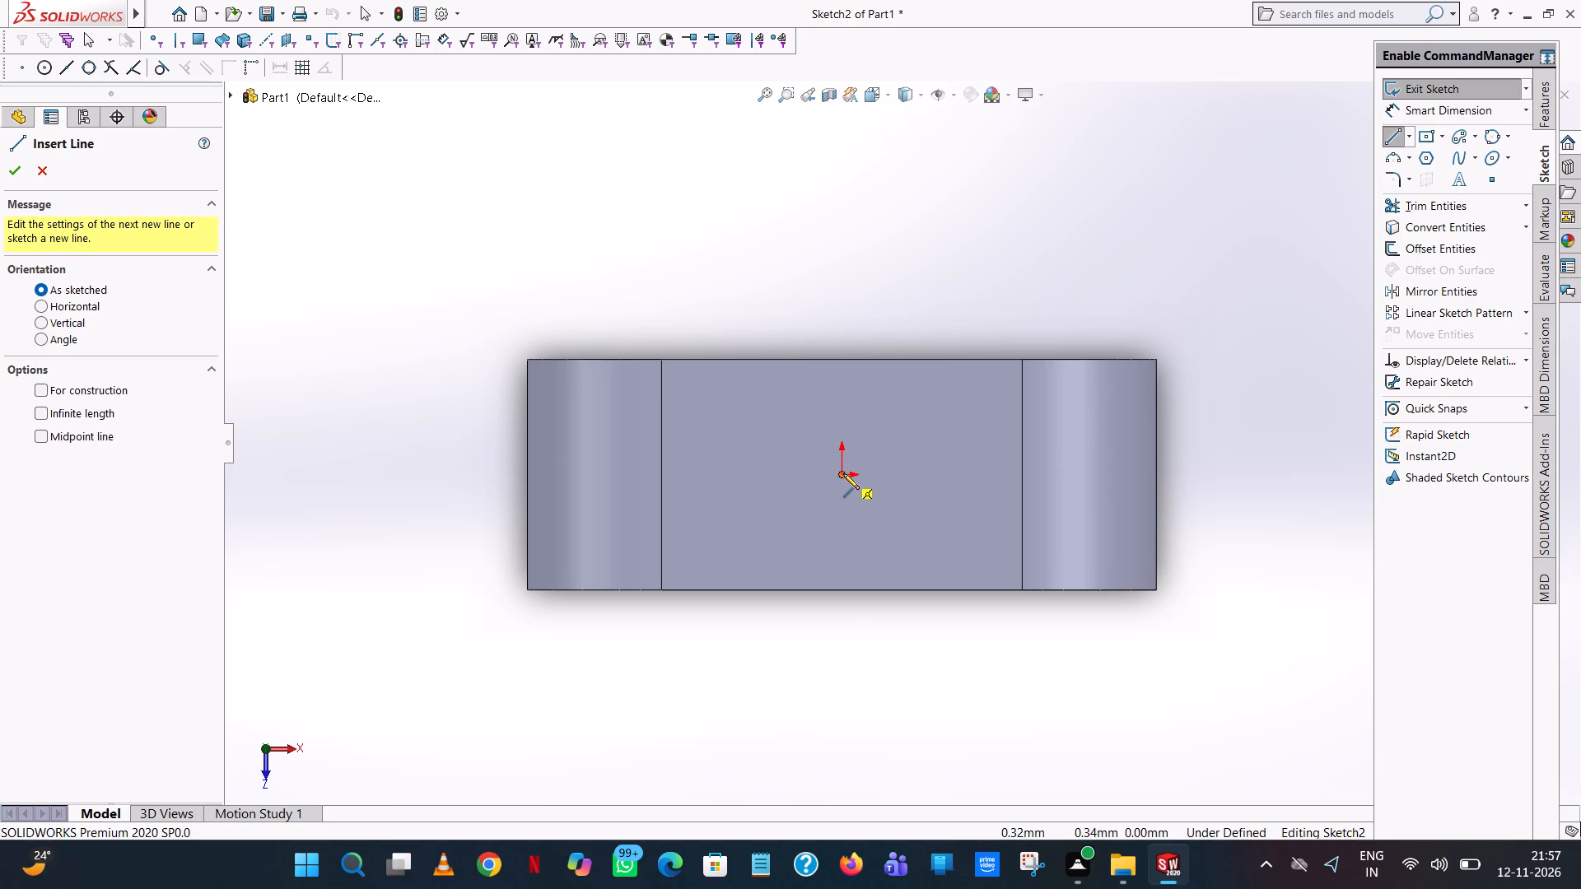
click(843, 377)
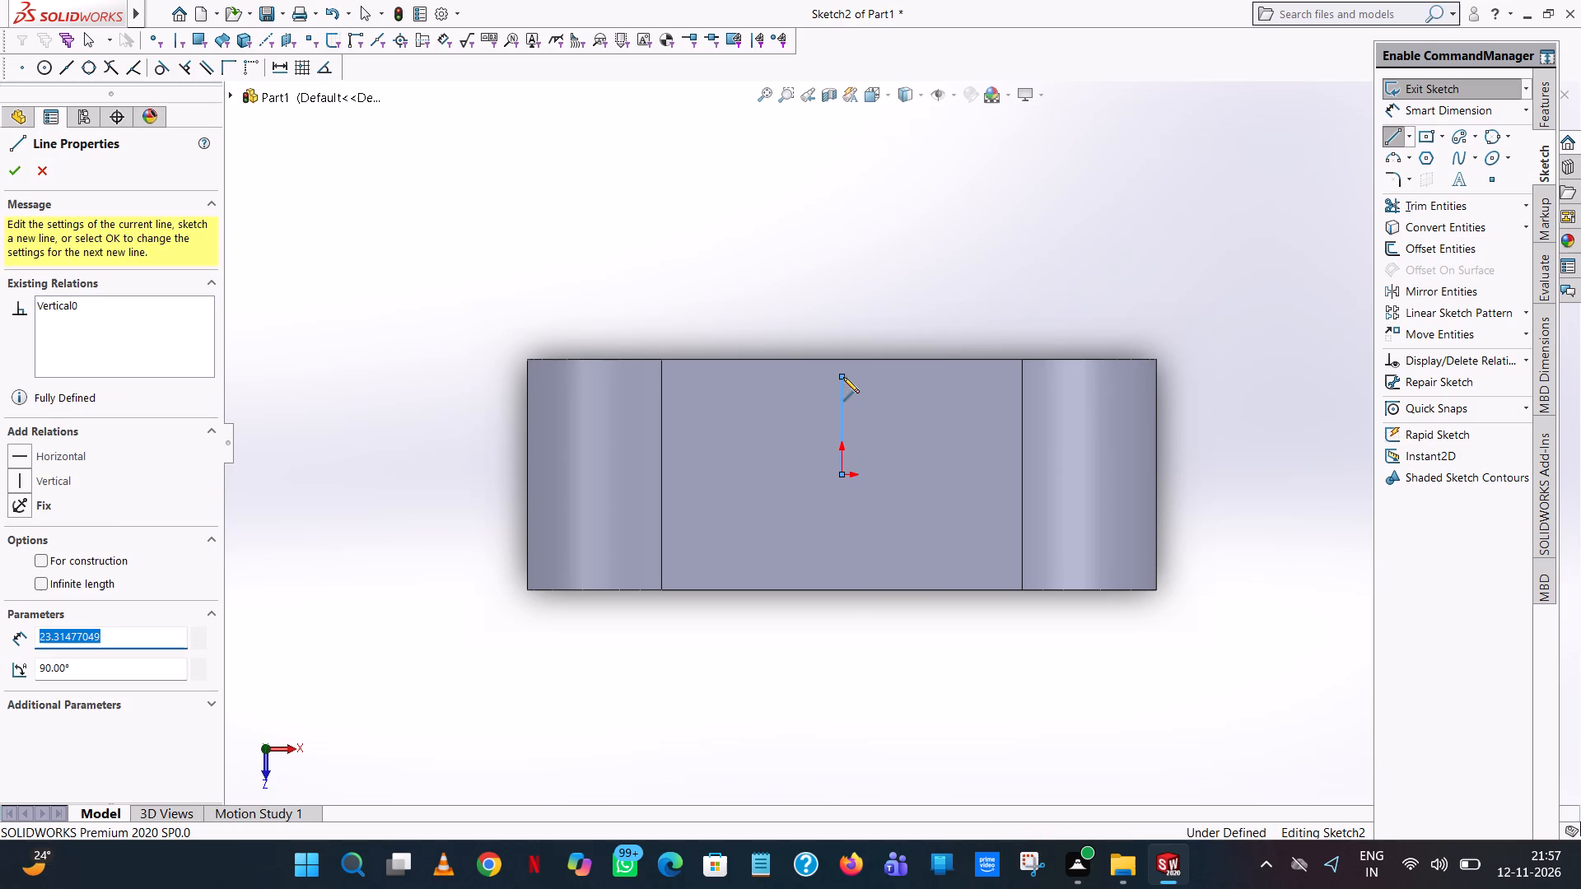
text(37)
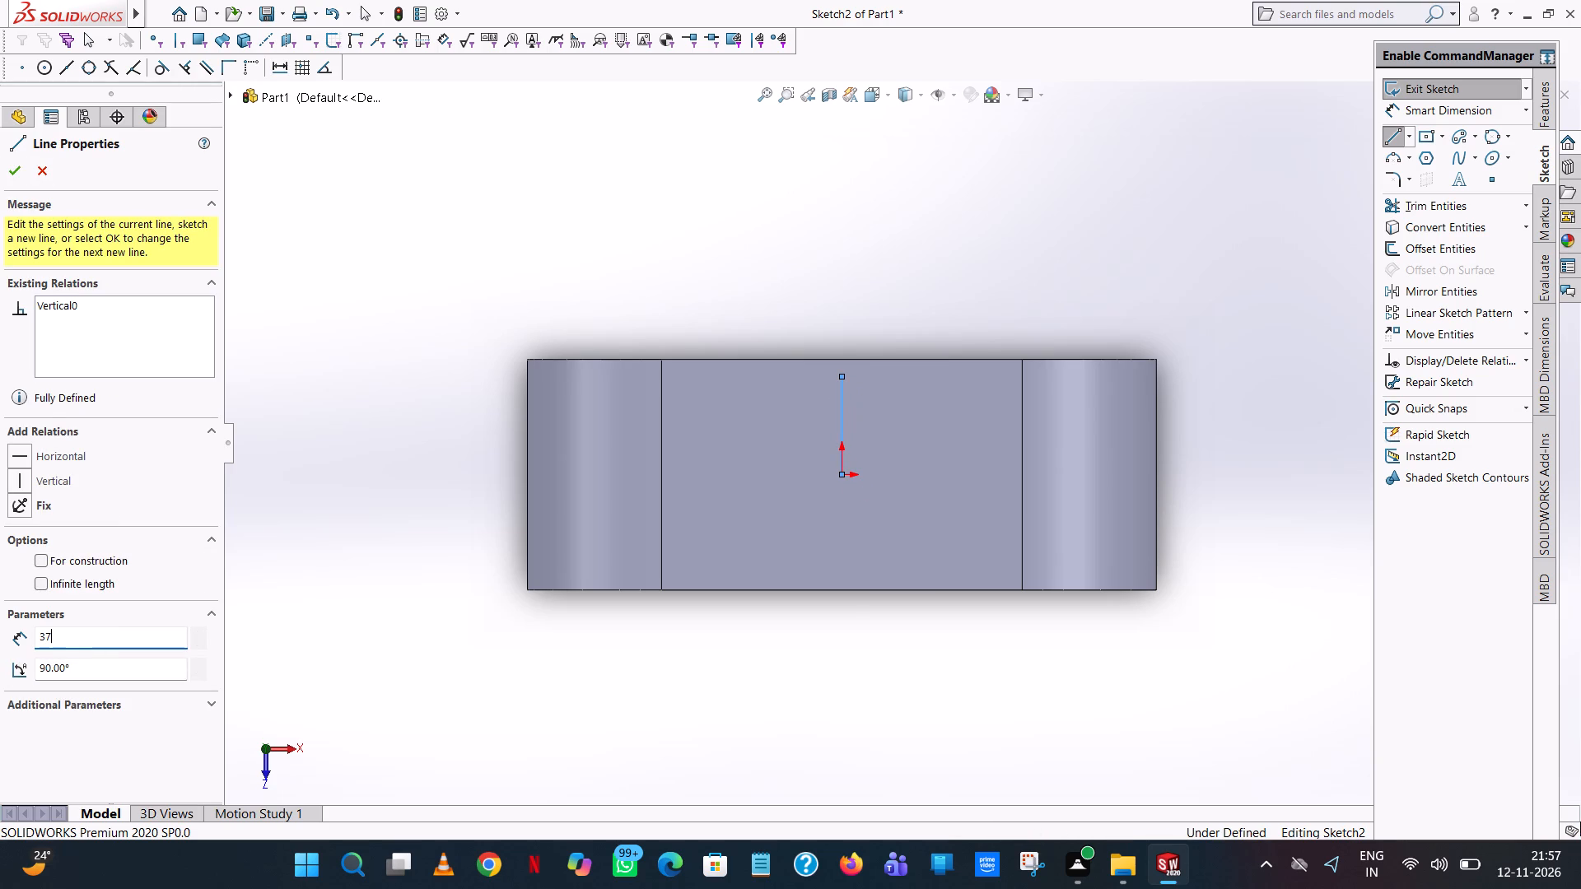
text(/2)
key(Return)
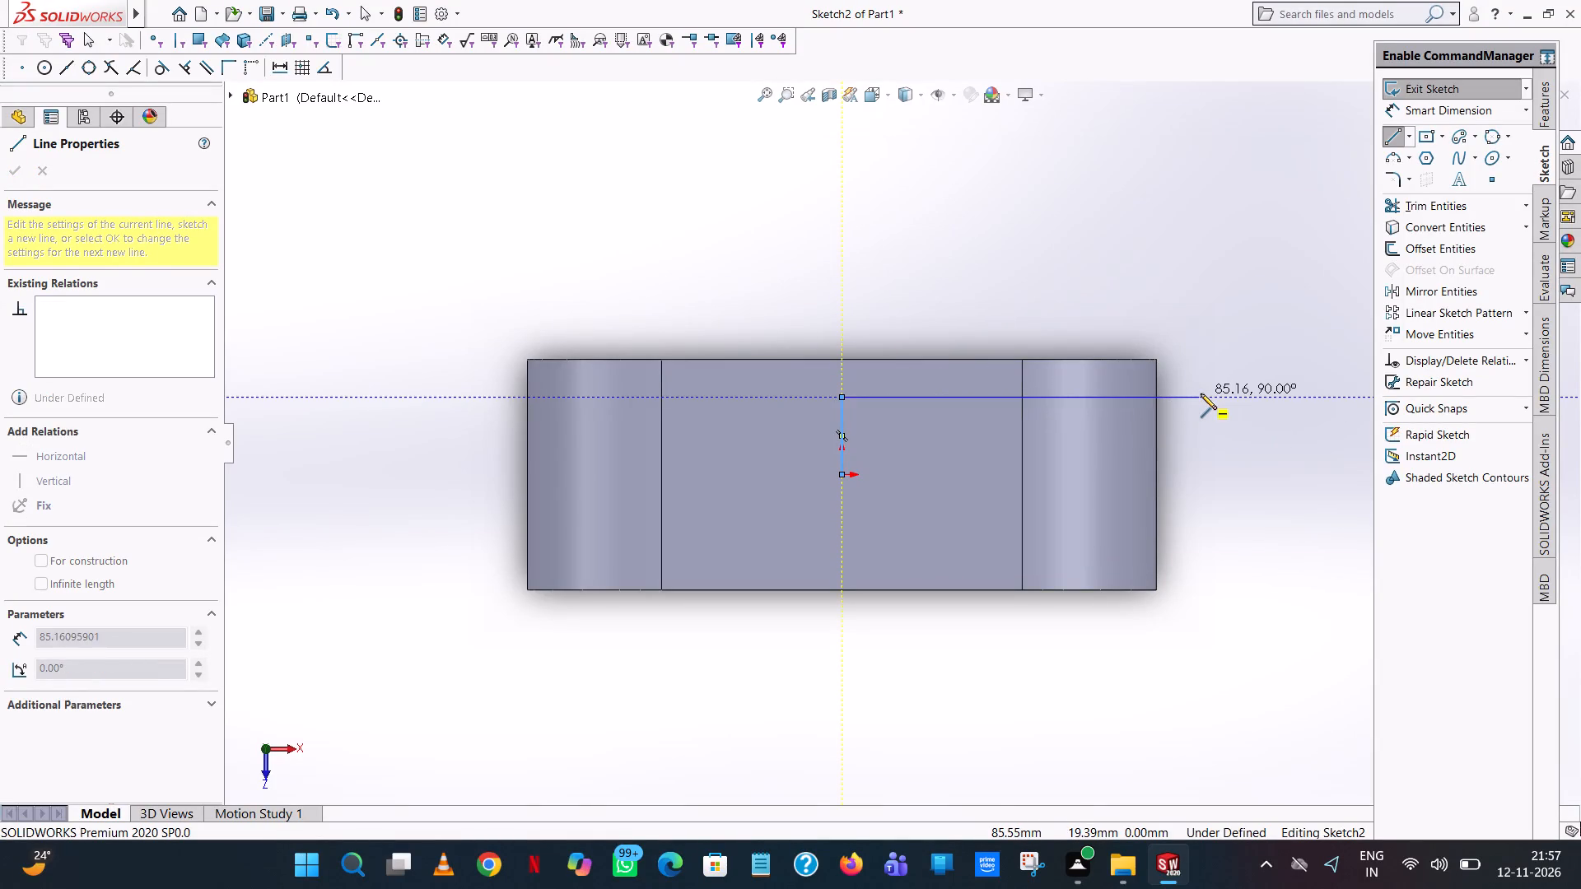
From the vertical line's upper end, draw a closed 37 mm wide rectangle extending past both ends of the block, about 102 mm to the left.
click(1230, 396)
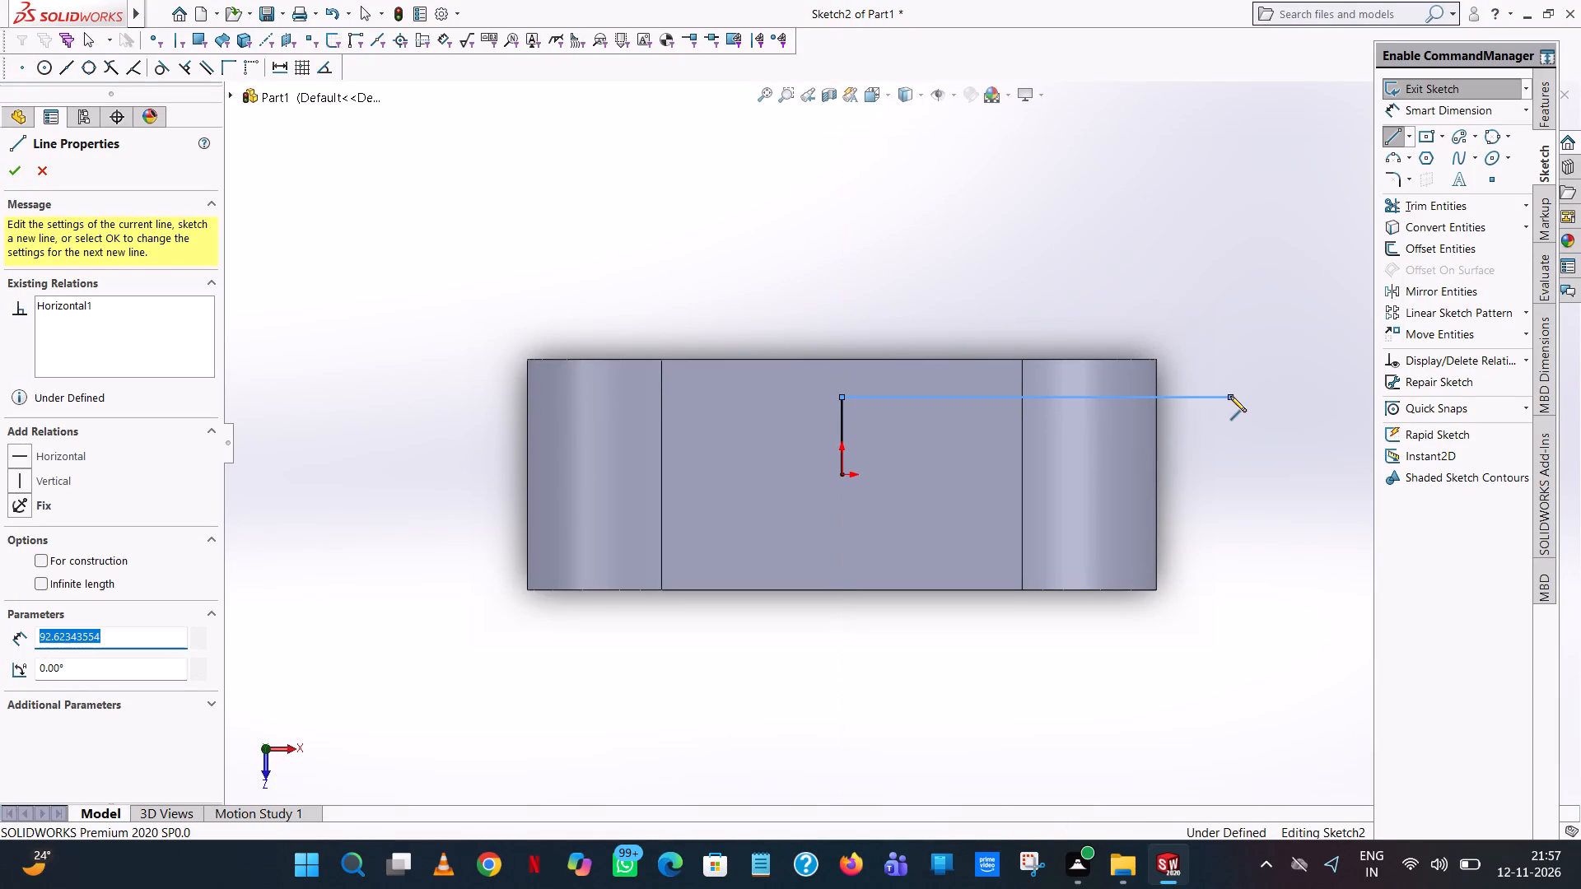
click(1235, 540)
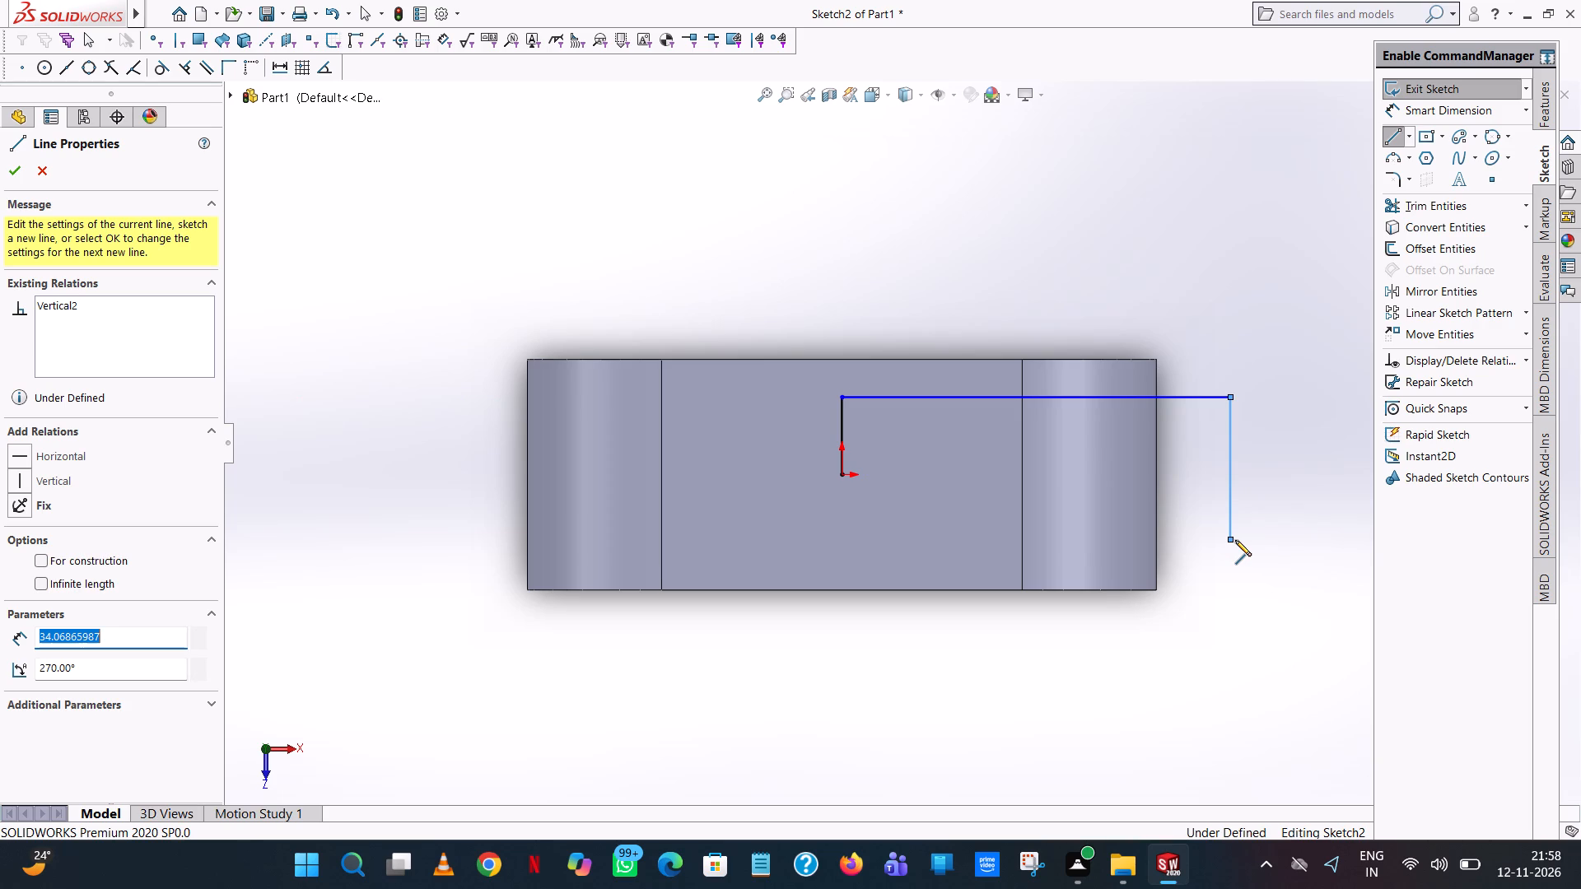
text(37)
key(Return)
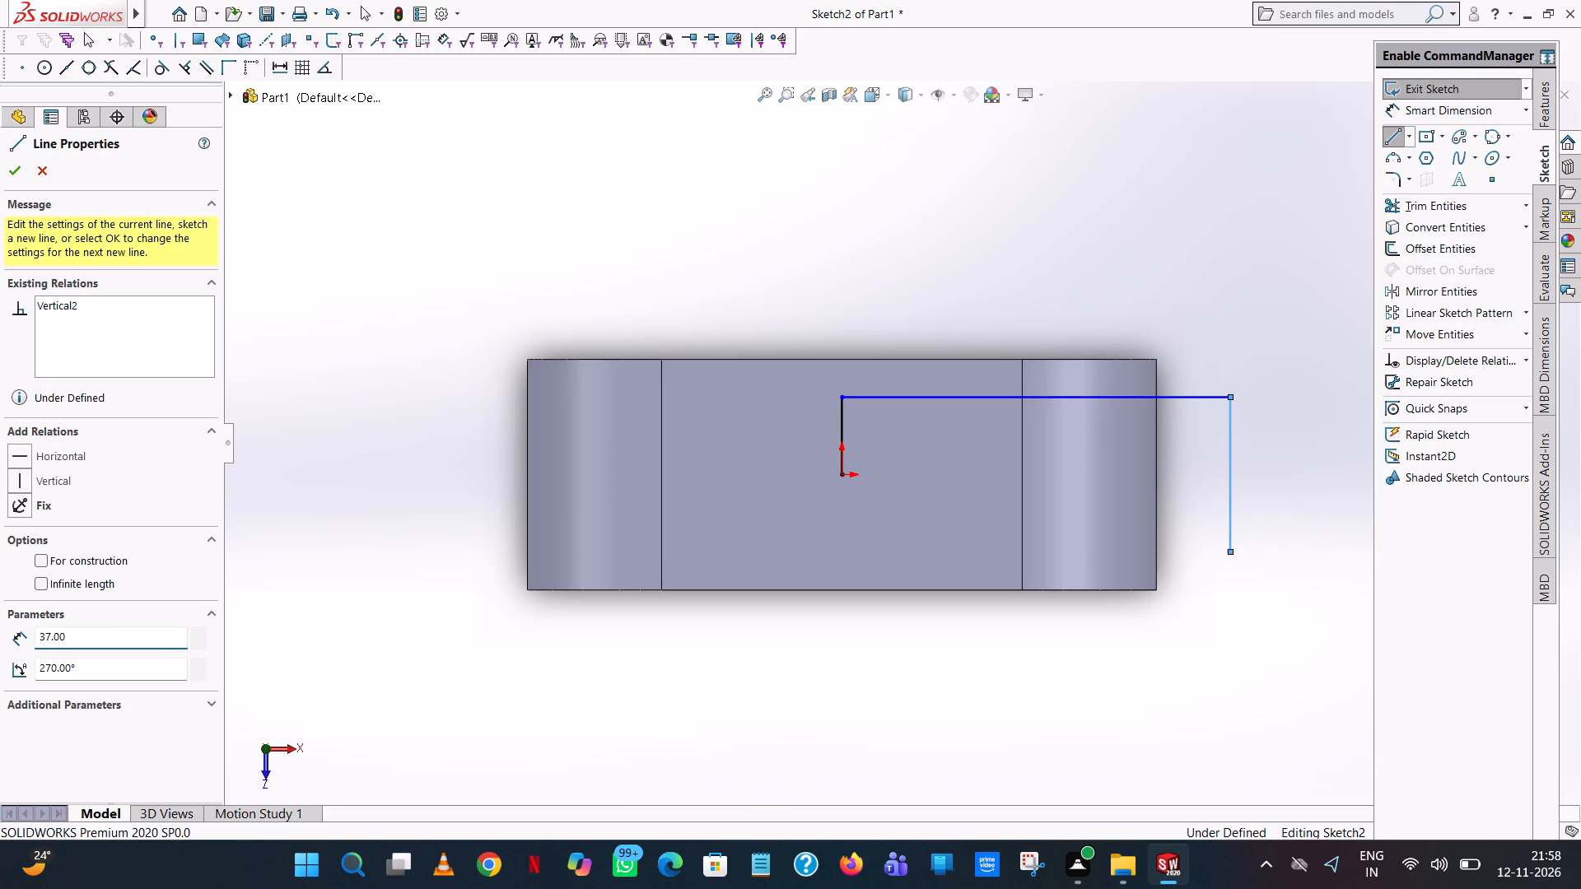
click(414, 552)
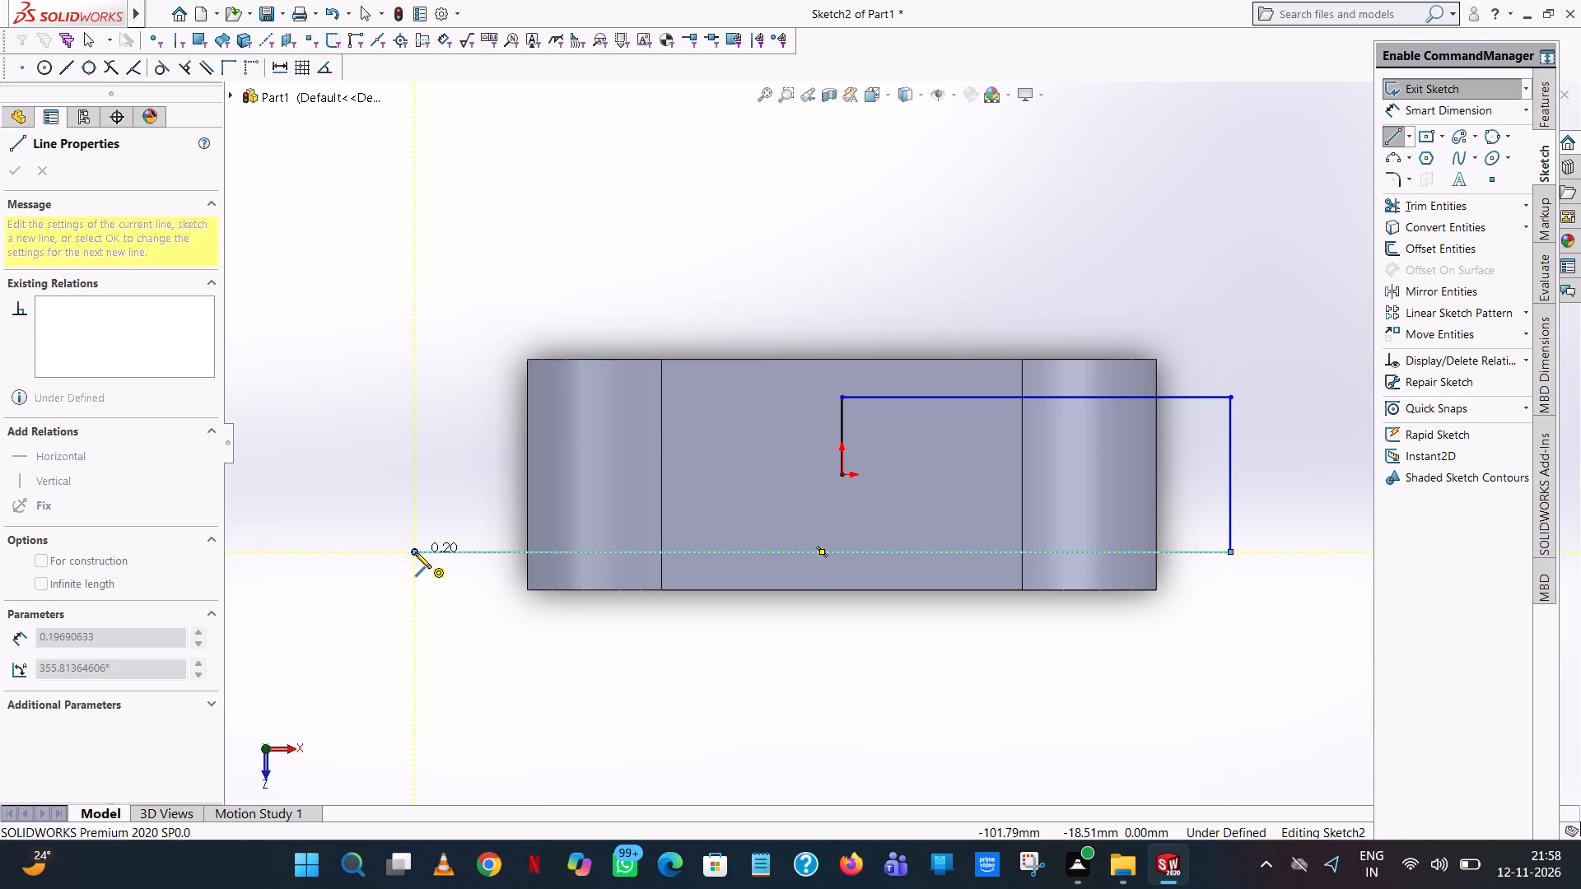
click(413, 395)
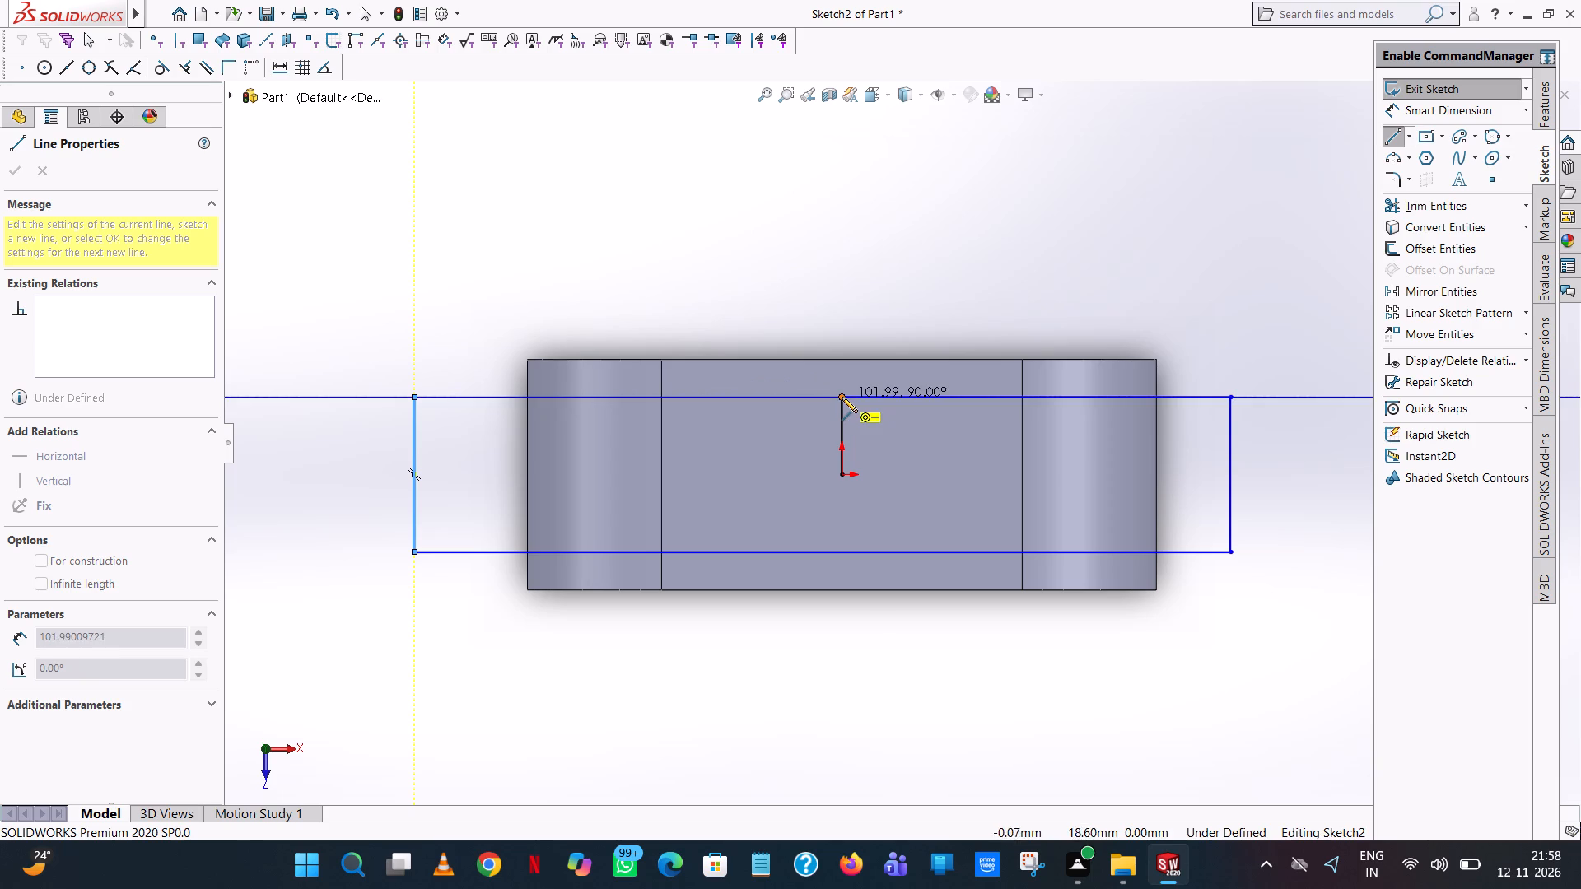
click(842, 397)
right_click(842, 397)
click(928, 417)
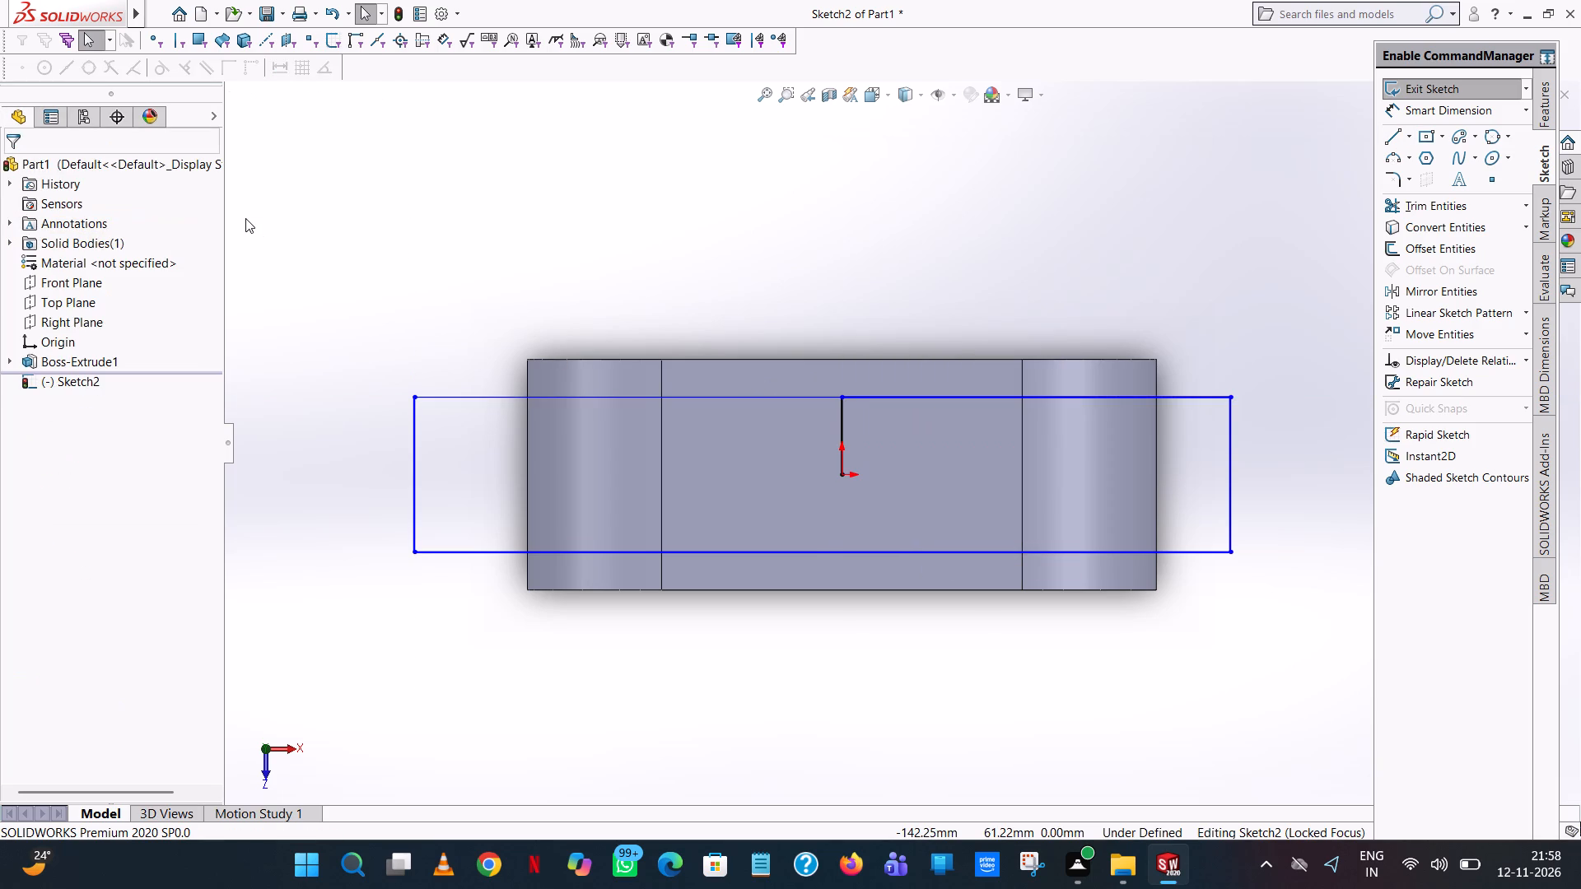
Trim away the vertical line between the origin and the rectangle's upper edge.
click(1475, 205)
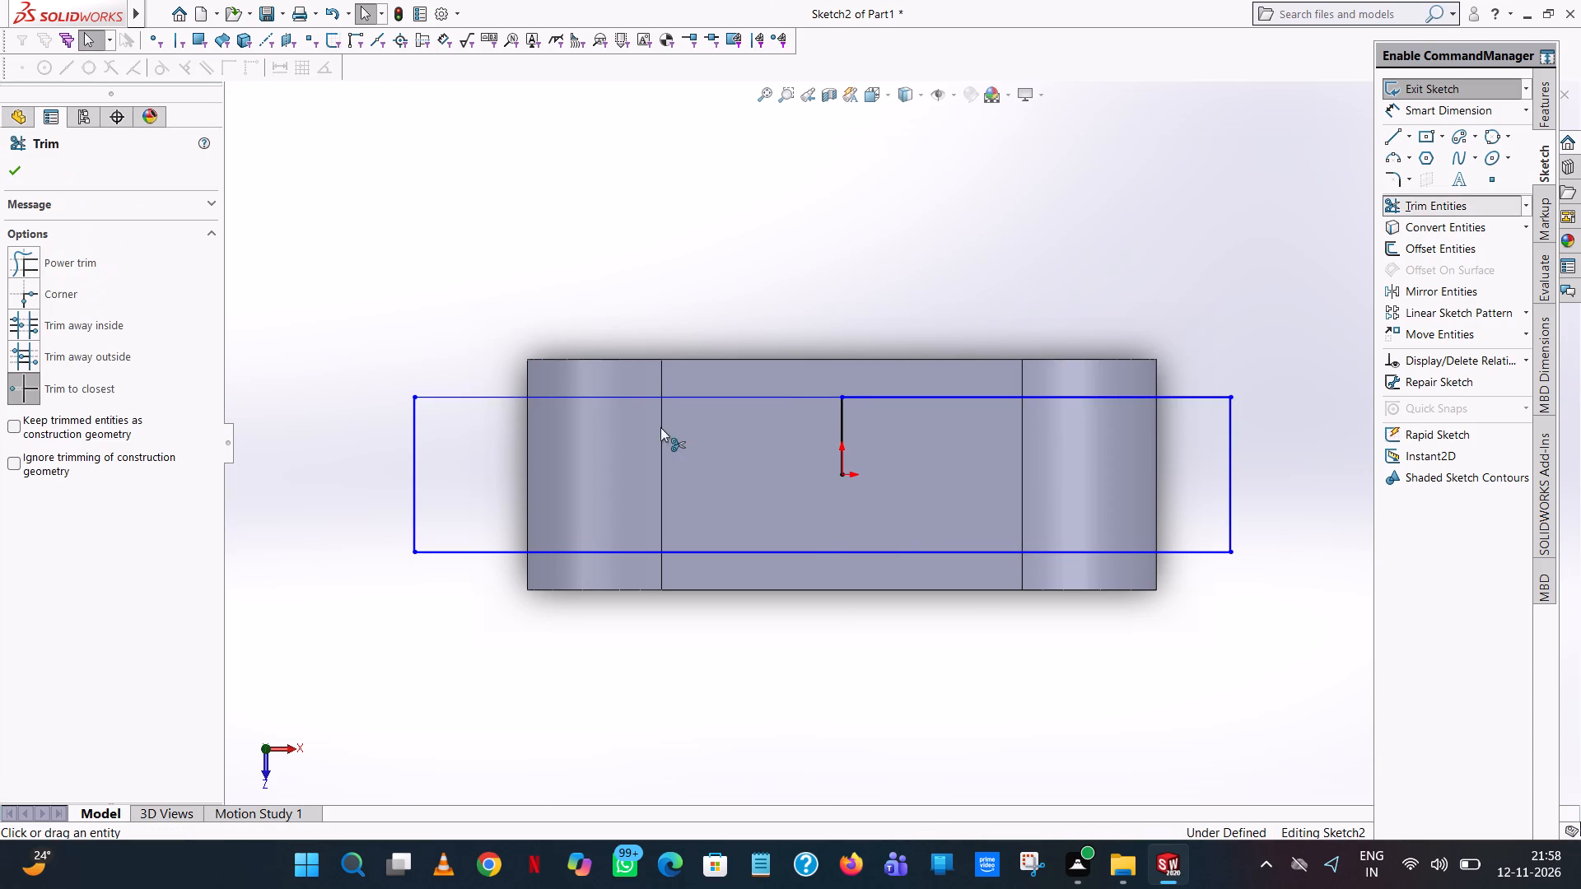
click(837, 428)
double_click(837, 426)
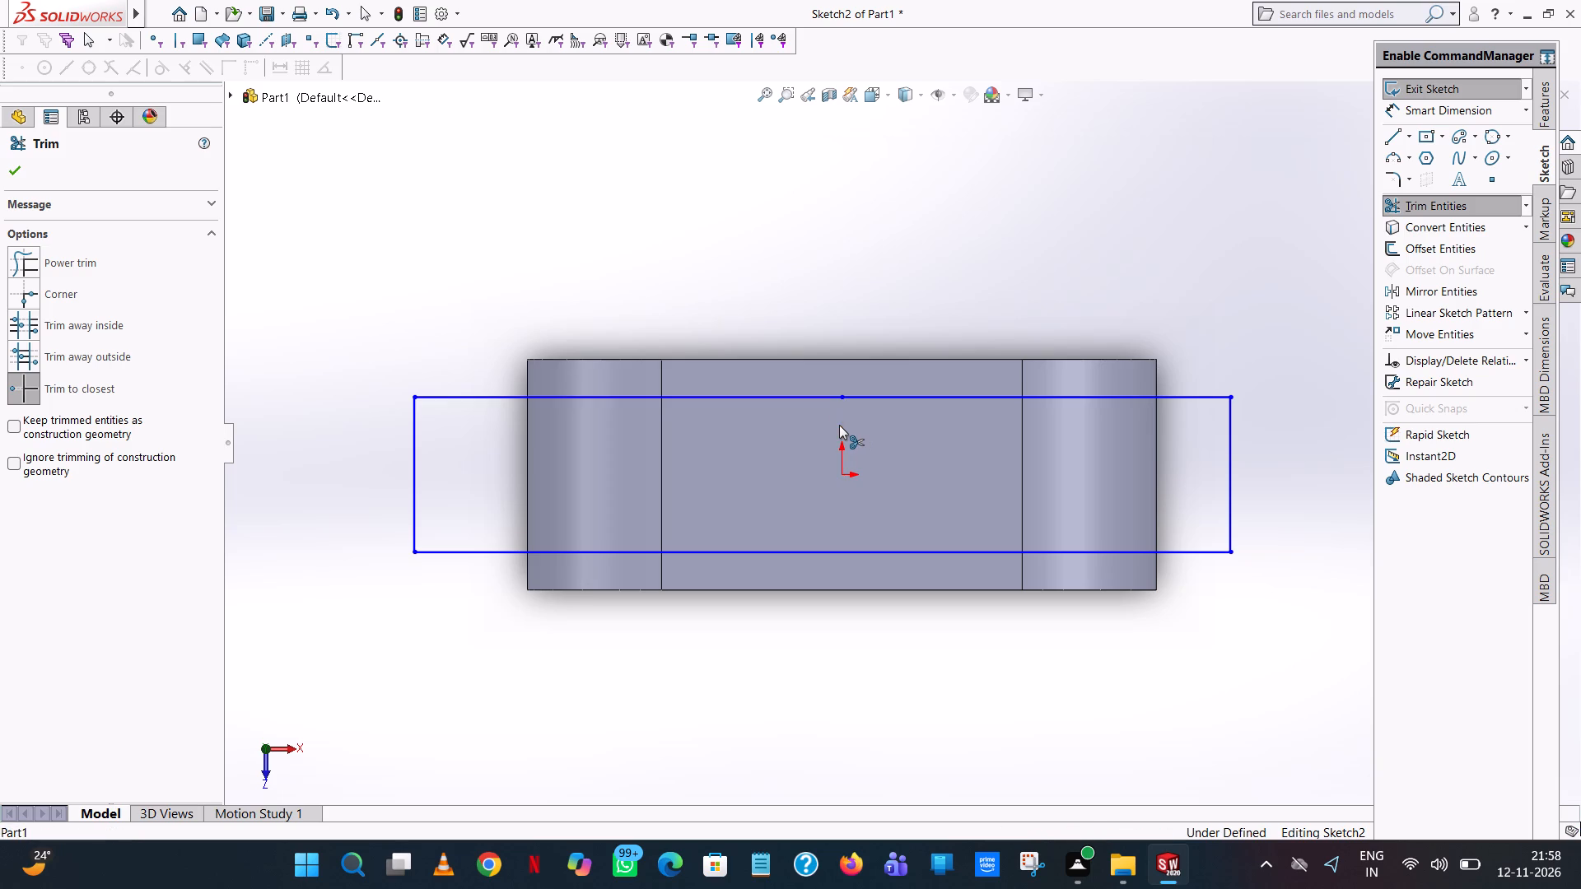
click(11, 174)
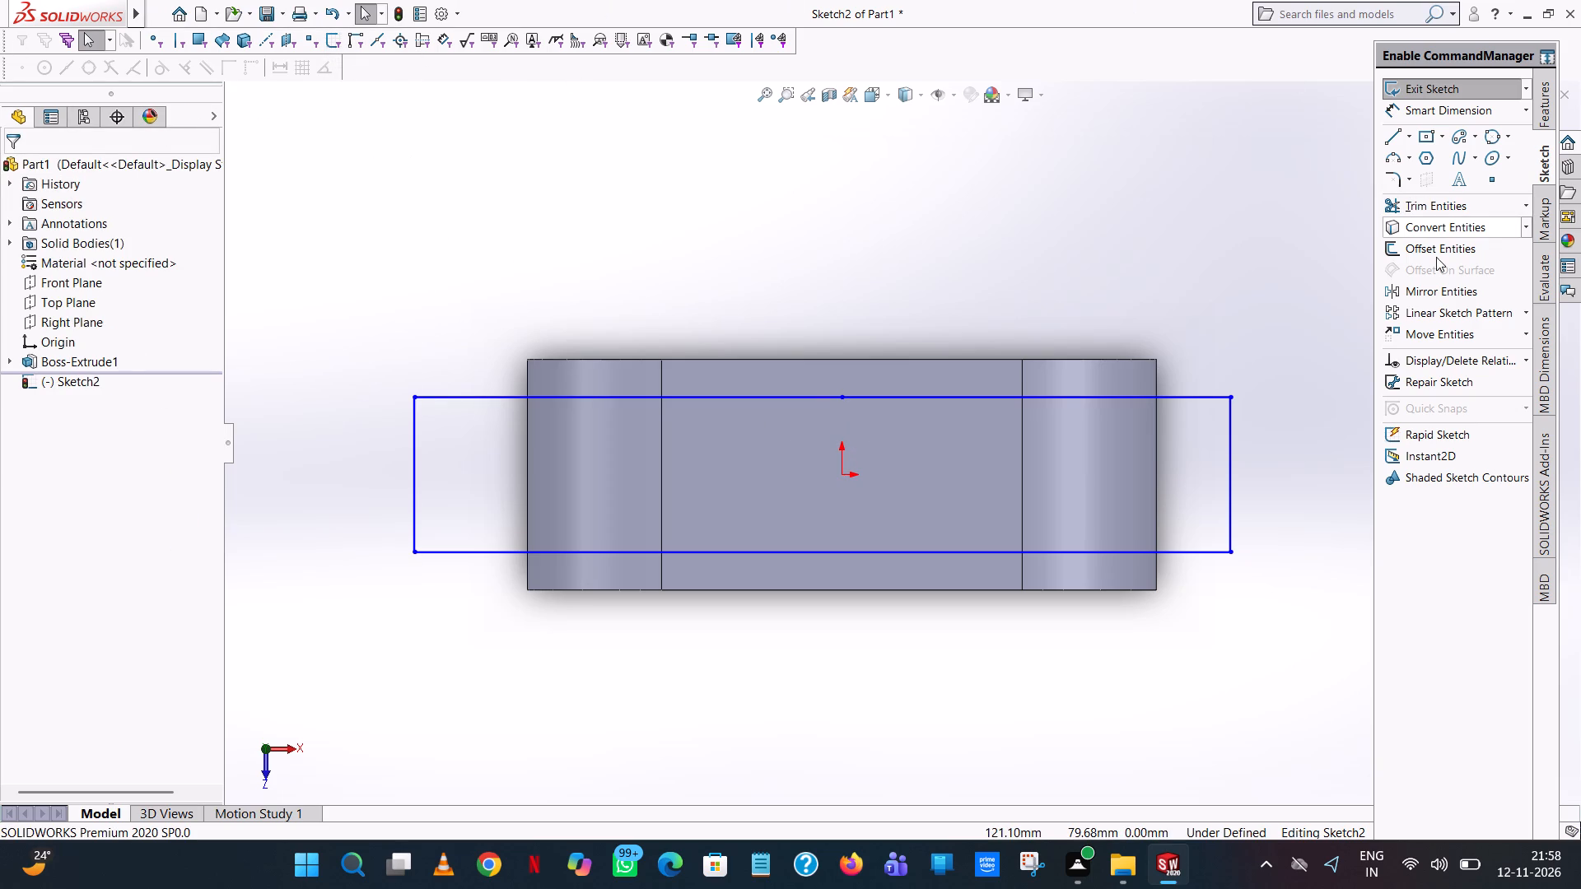
Dimension the cut rectangle's overall length below the block and its width beside its right edge, keeping the drawn sizes.
click(1493, 114)
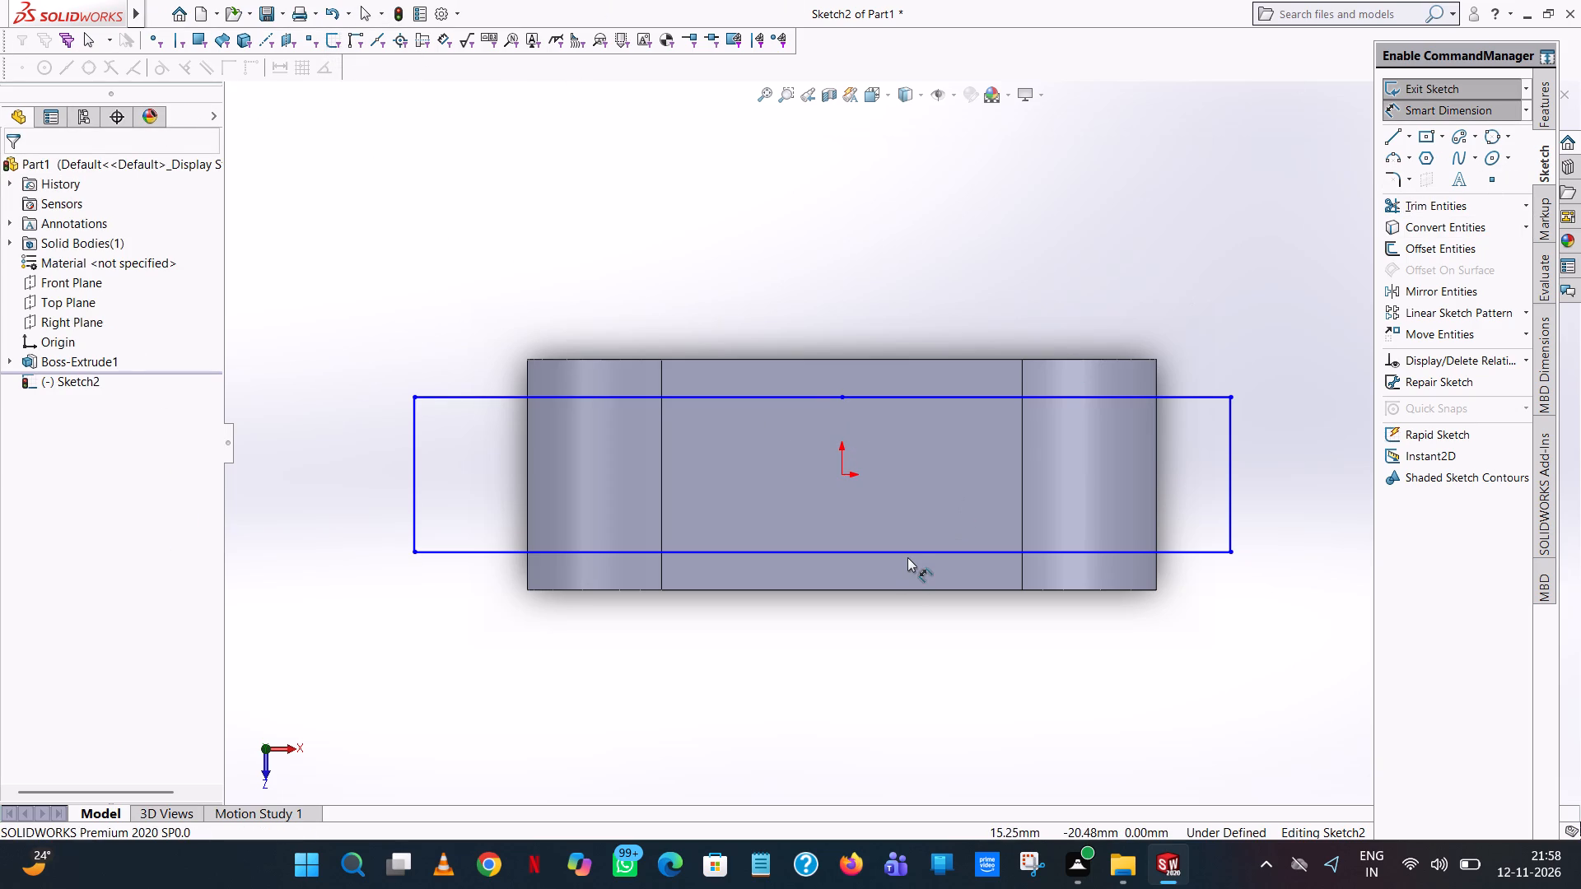
click(907, 556)
click(907, 679)
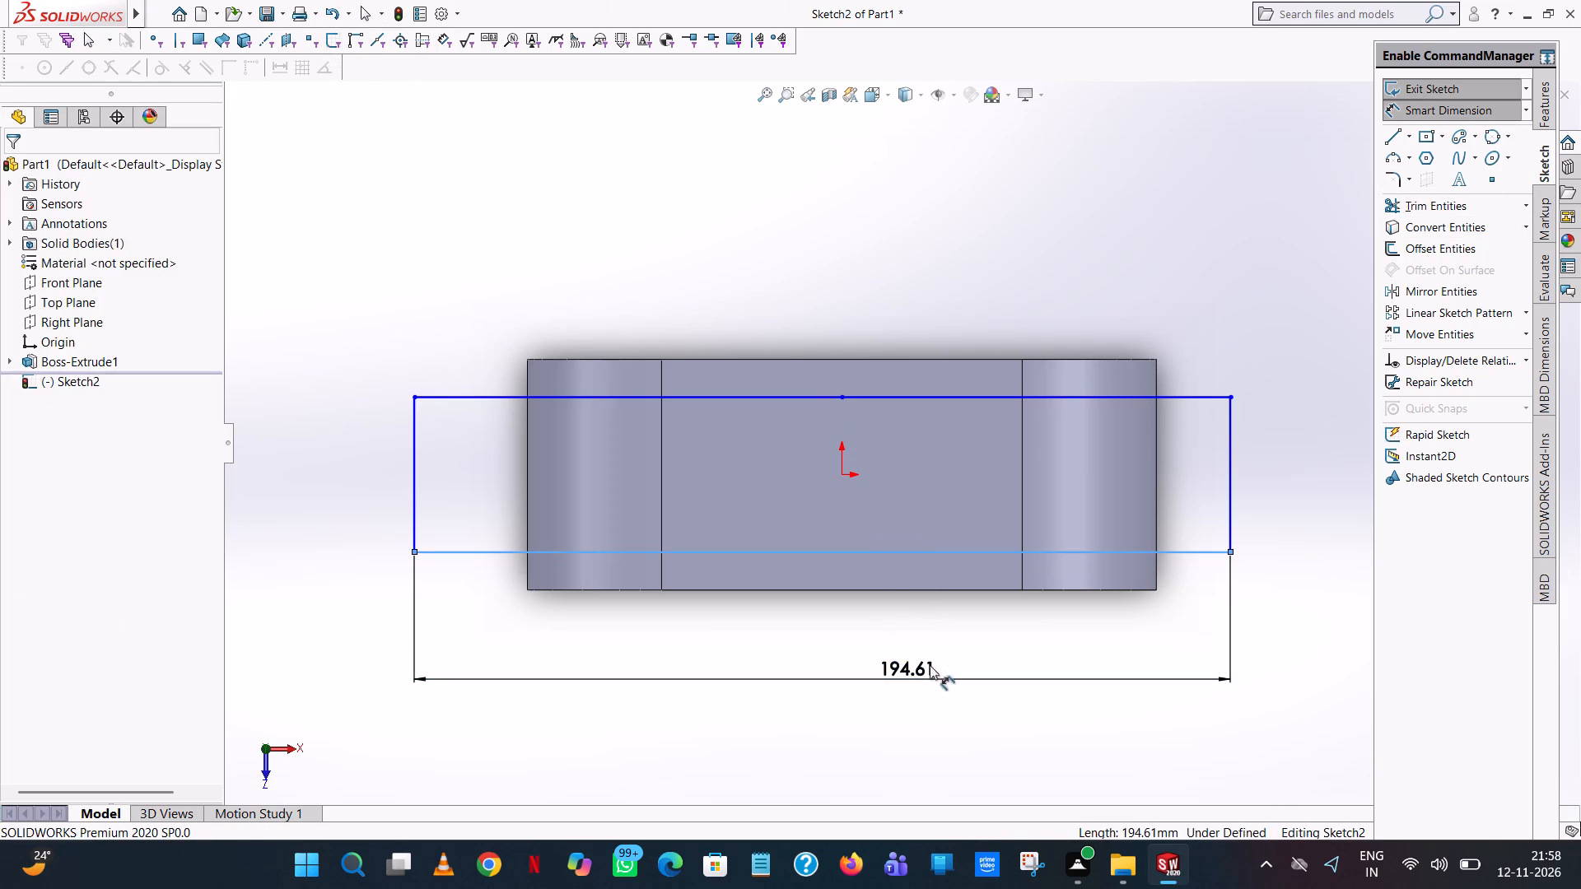
click(836, 658)
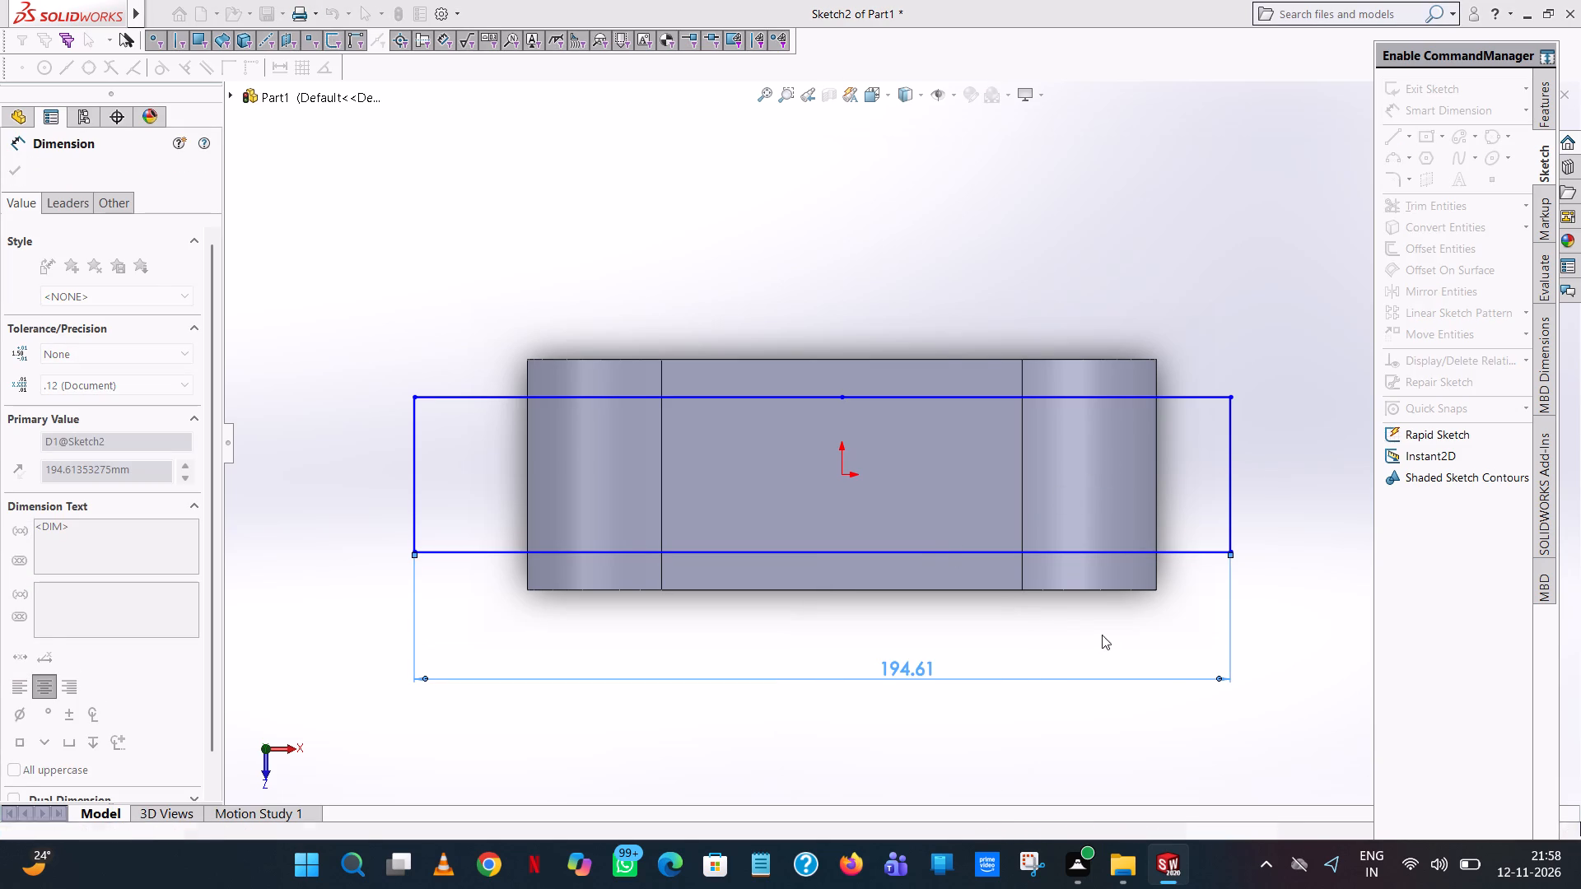
click(1177, 655)
click(1227, 475)
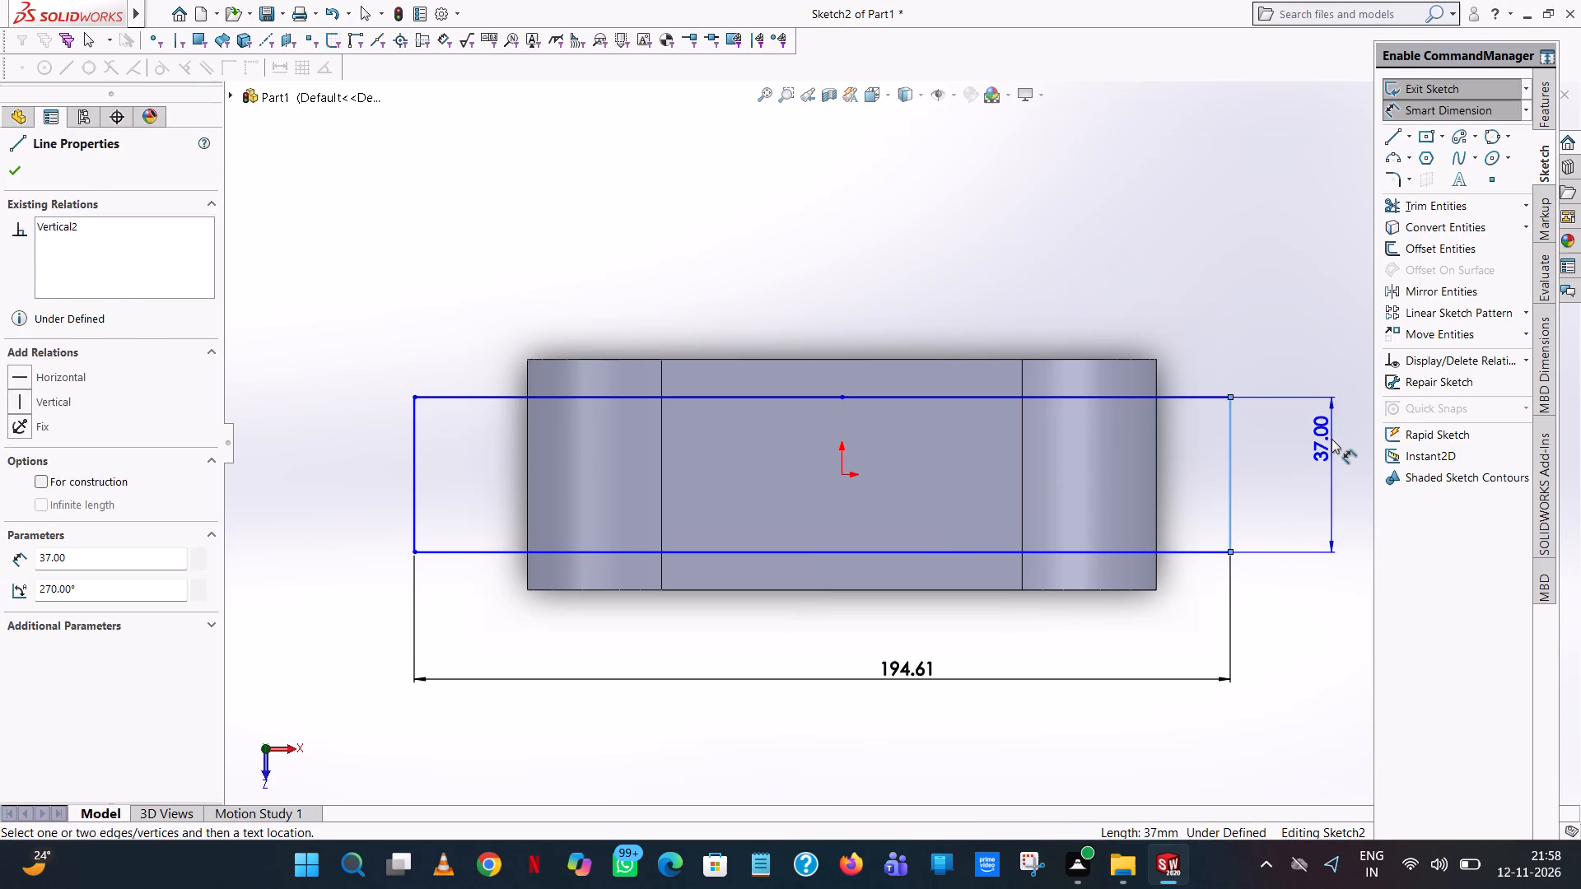
click(1331, 439)
click(1262, 409)
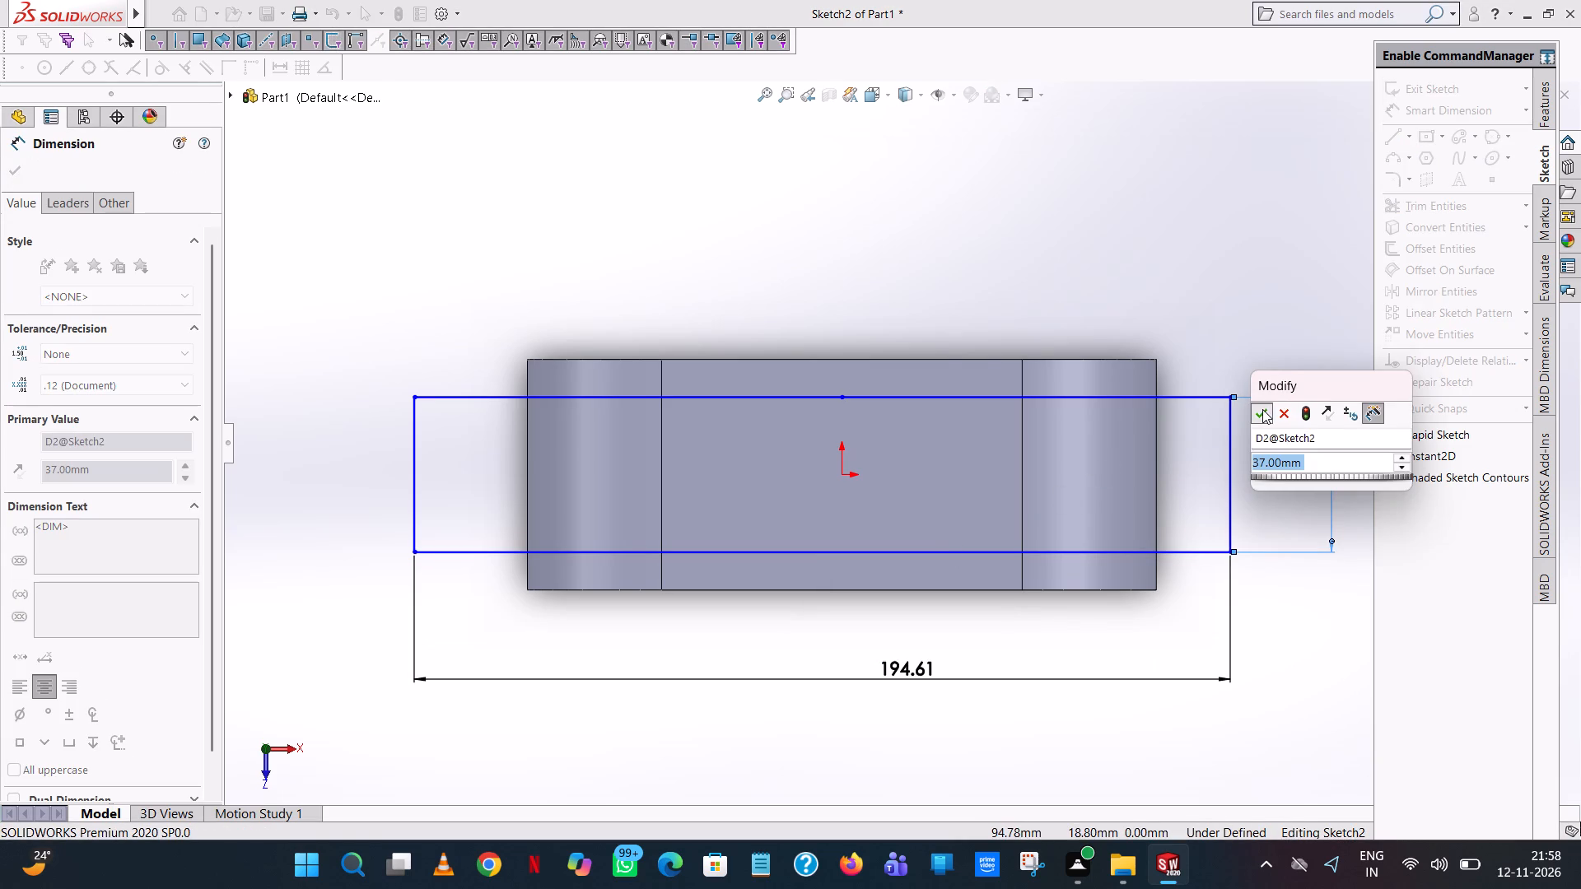
click(1135, 241)
Dimension the rectangle's left edge horizontally from the origin and its upper edge vertically from the origin, keeping the drawn distances.
click(417, 451)
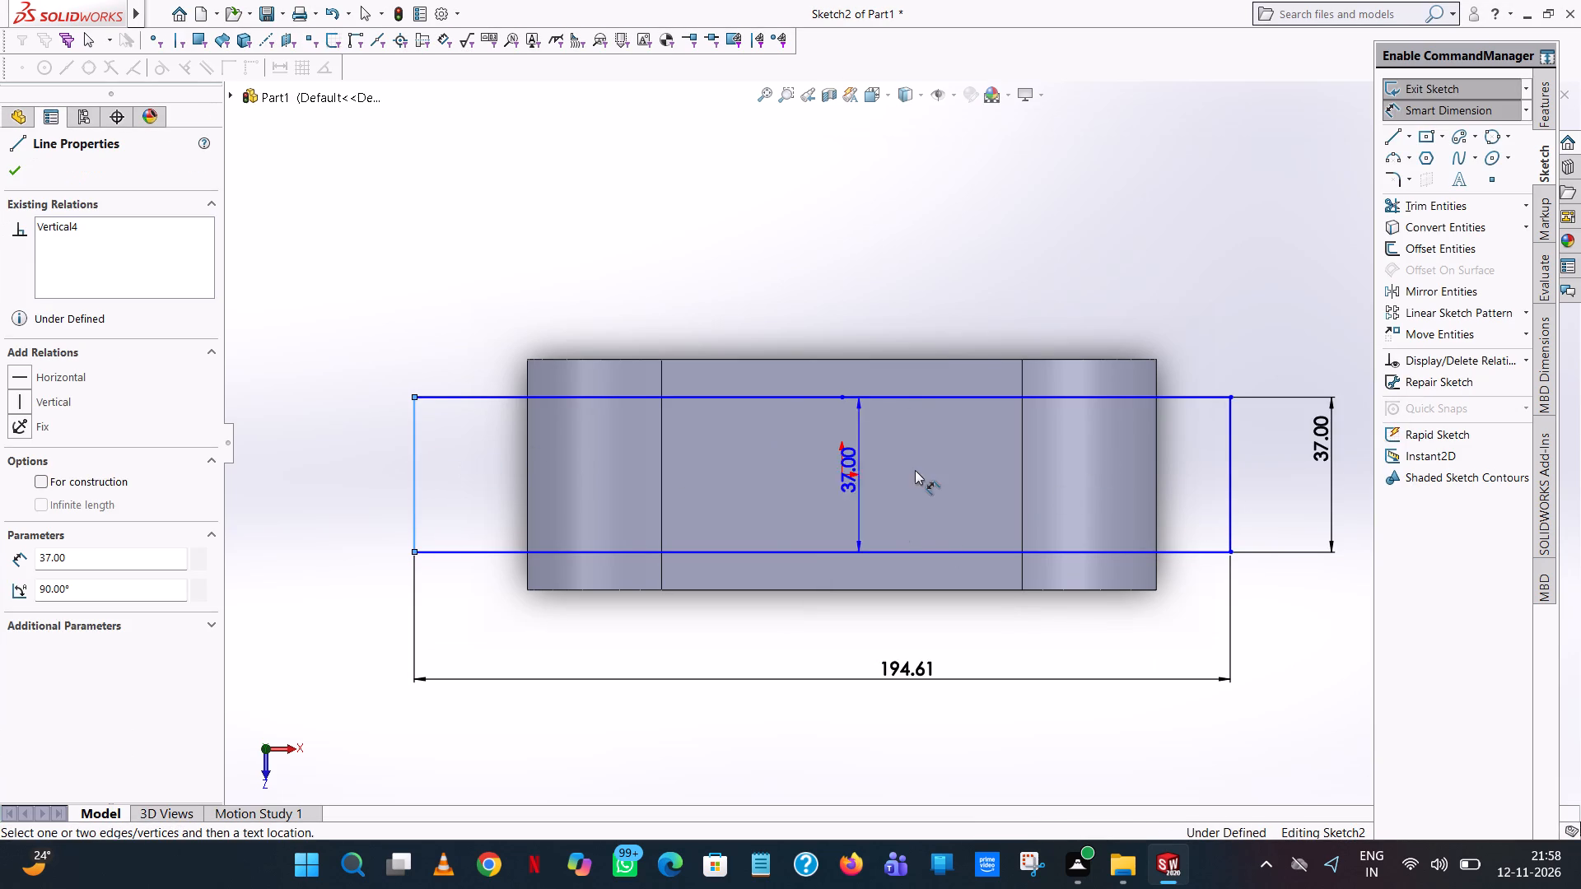
click(844, 471)
click(766, 226)
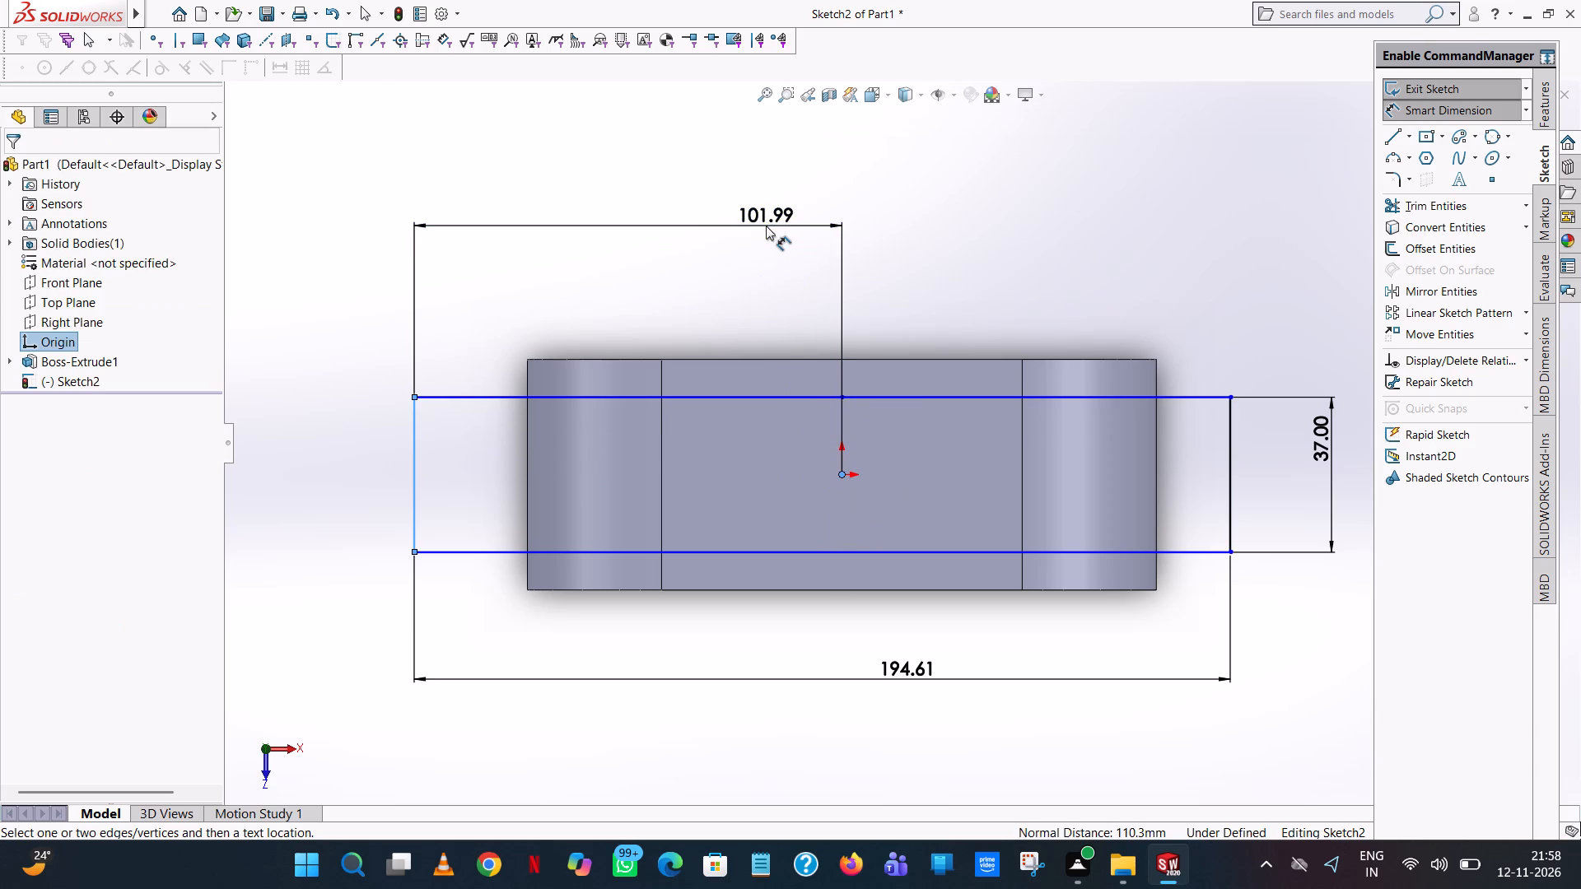
click(694, 202)
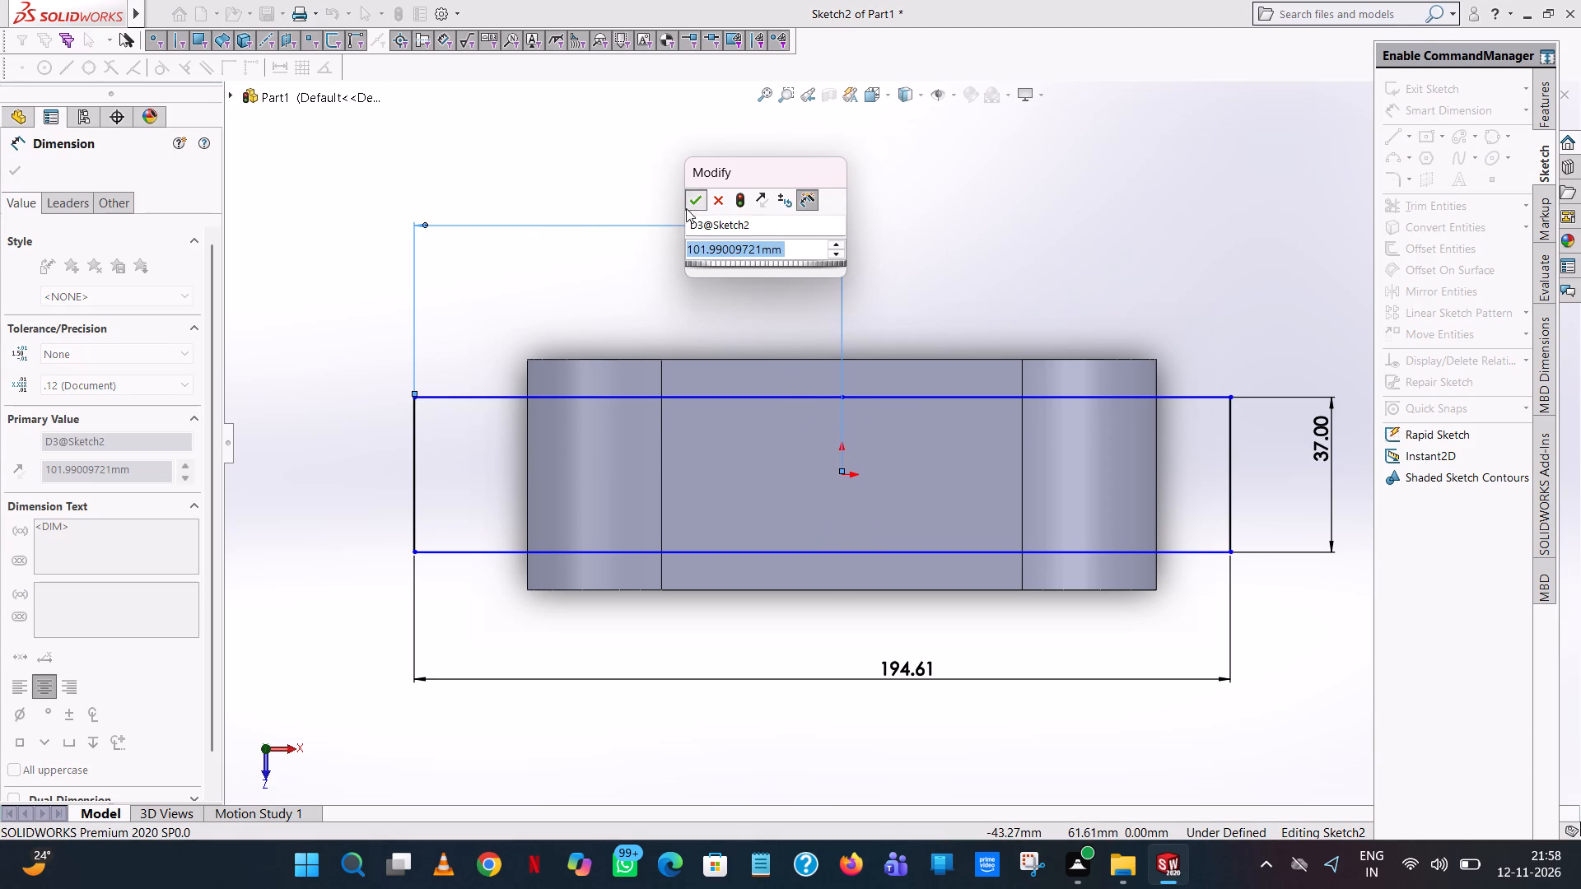
click(591, 267)
click(764, 398)
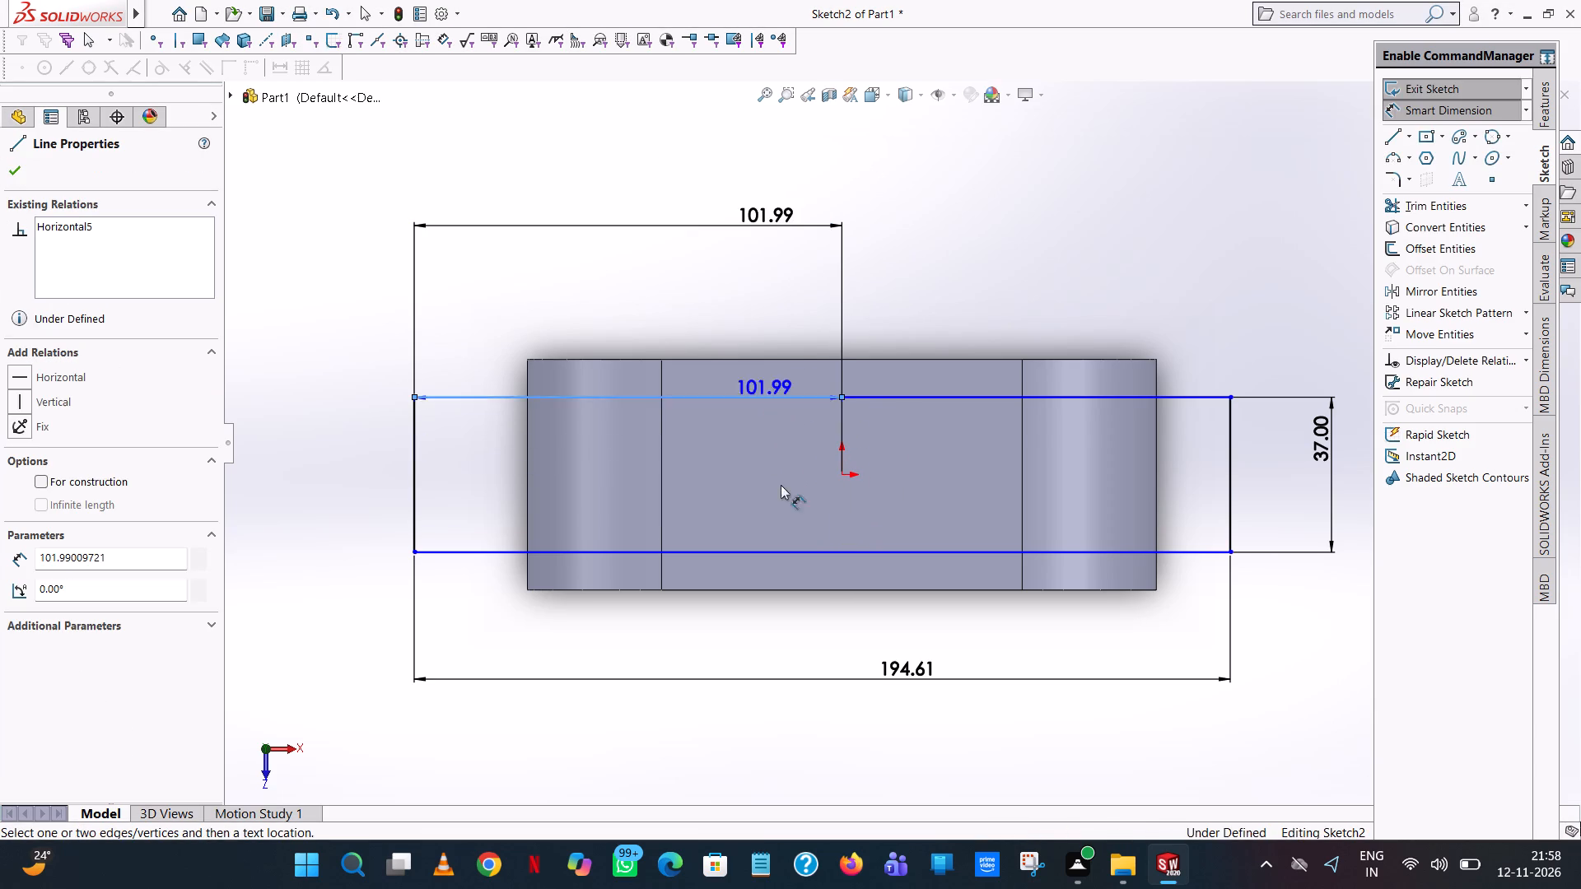
click(842, 471)
click(349, 467)
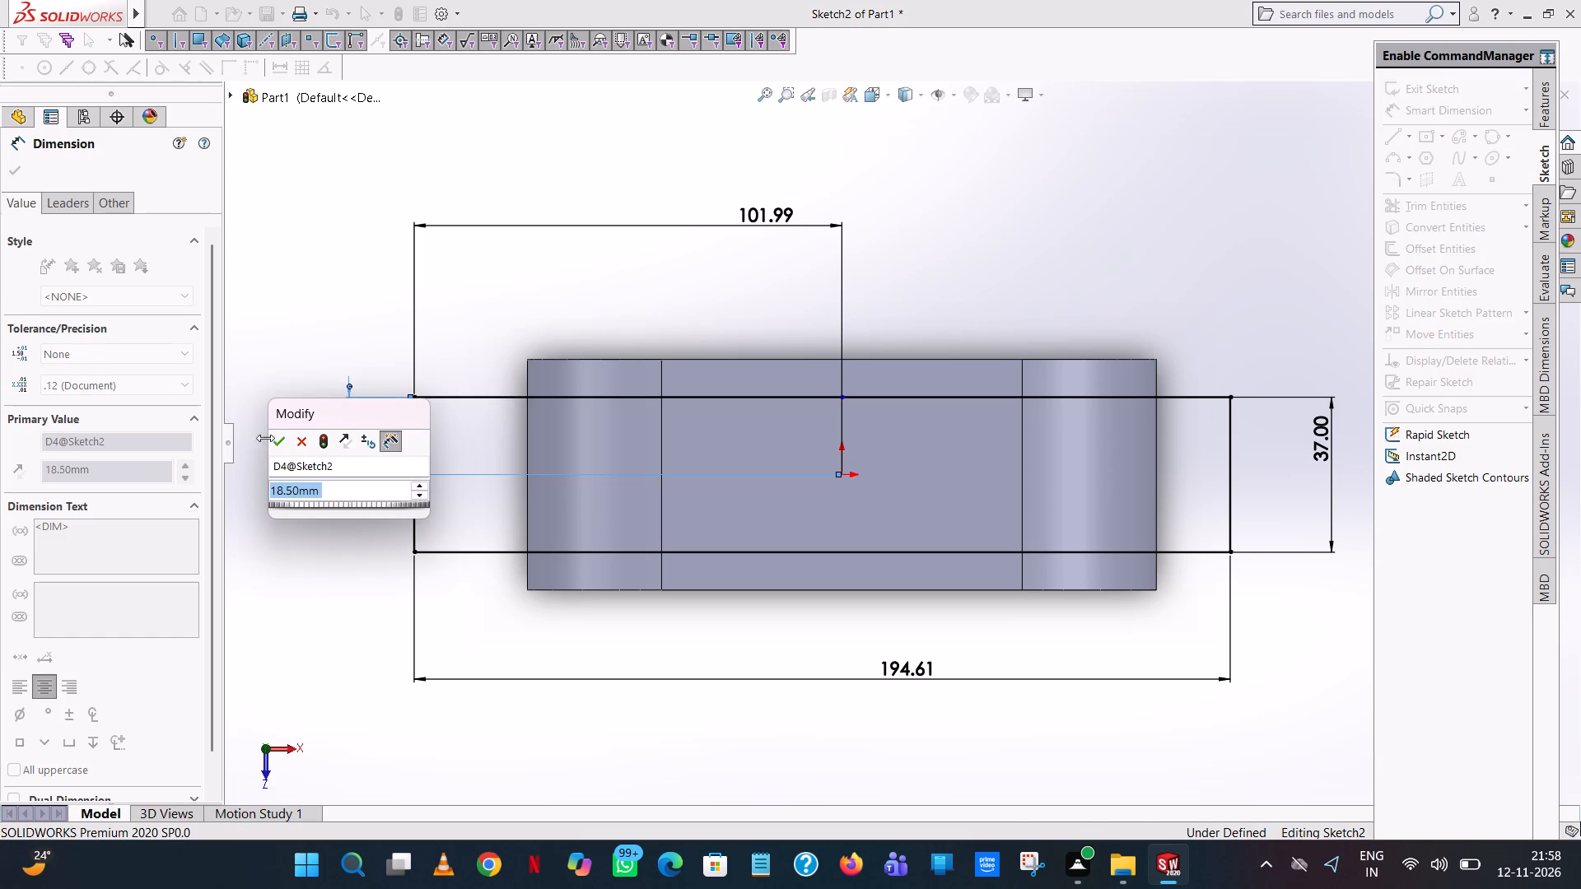
click(285, 440)
click(588, 303)
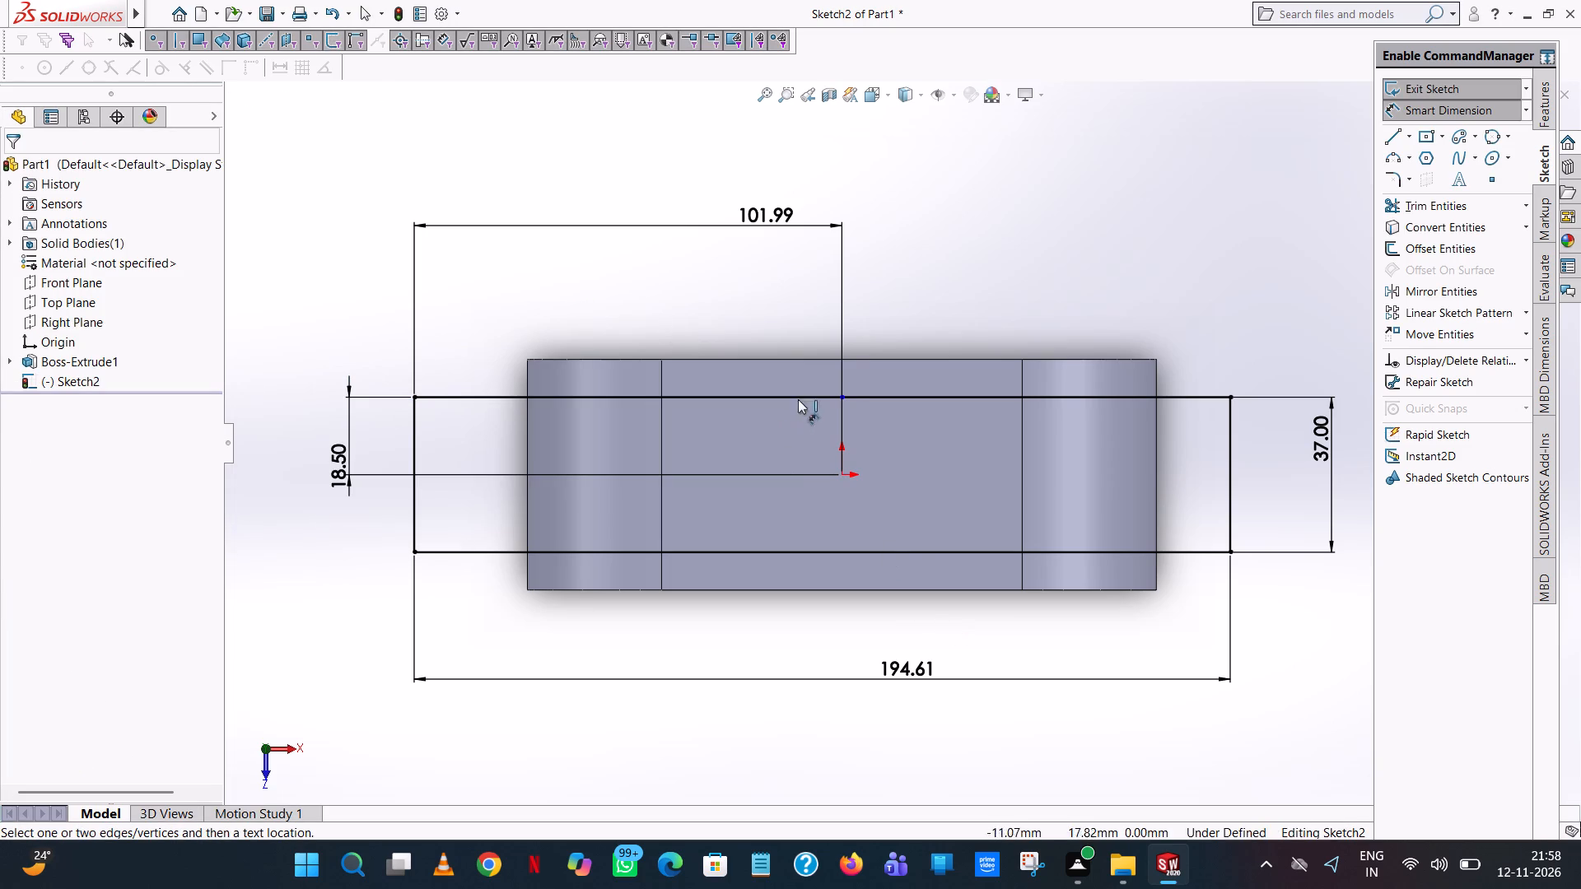
Dimension the vertical distance between the origin and the endpoint directly above it on the rectangle's upper edge.
click(845, 398)
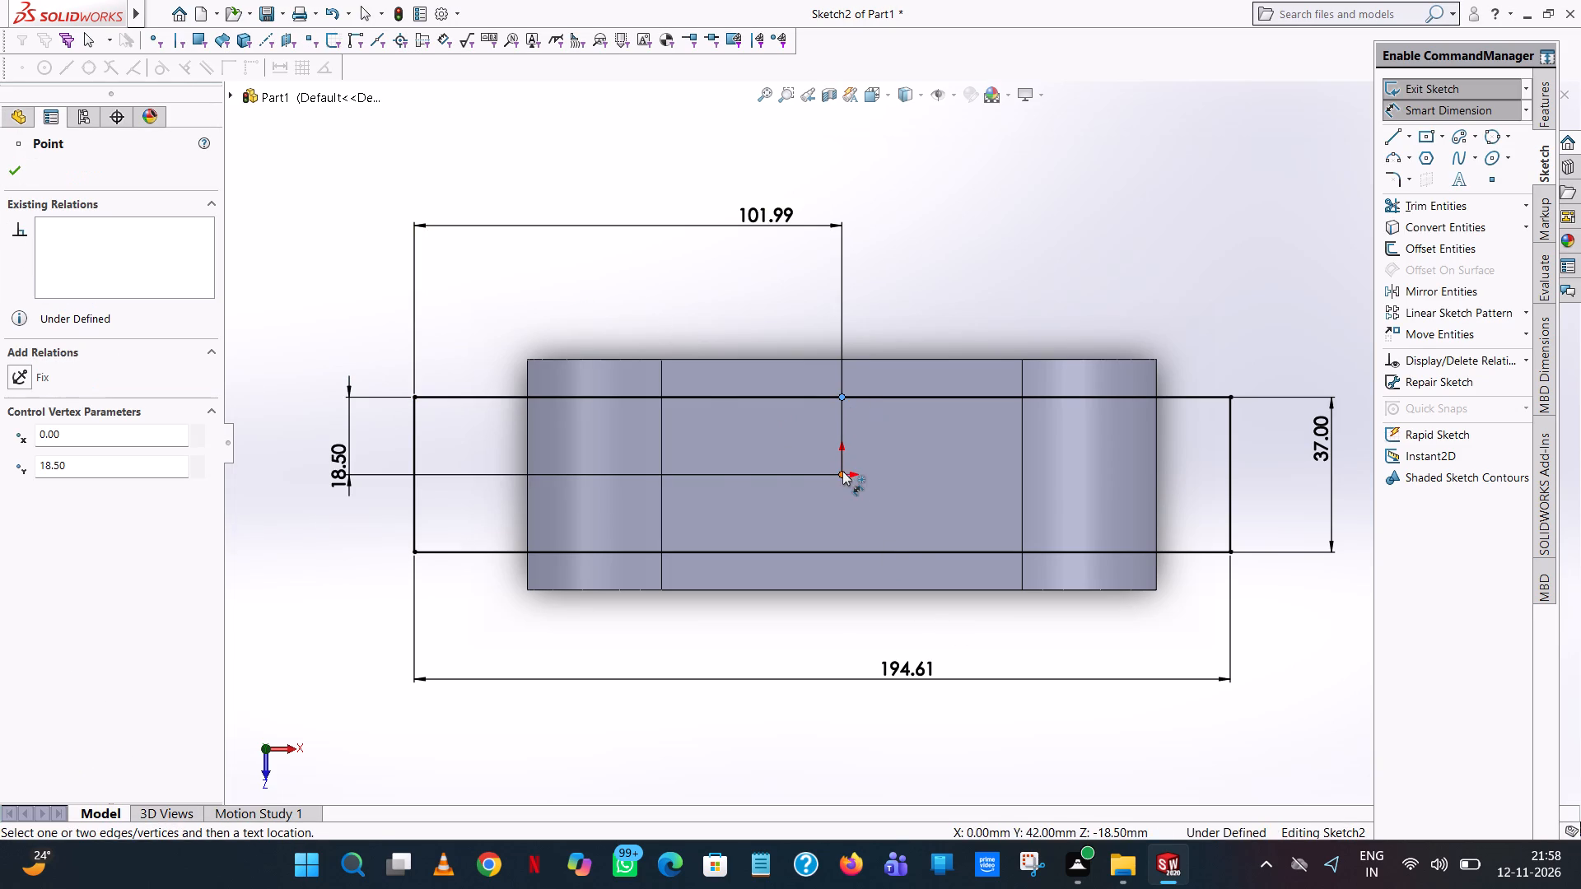
click(842, 471)
click(710, 471)
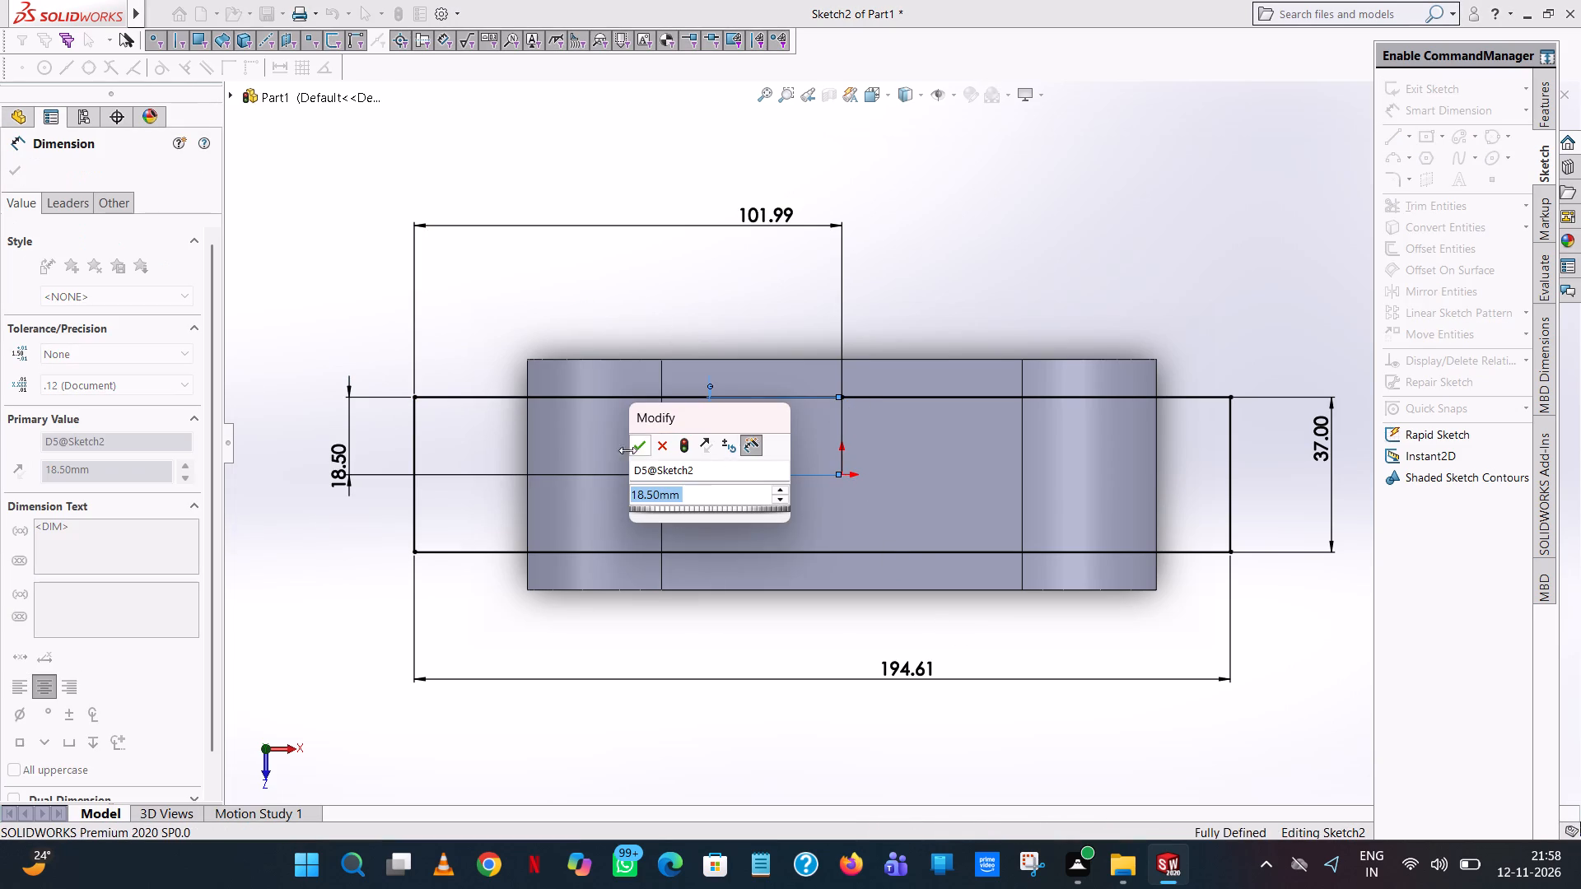
click(631, 441)
click(595, 299)
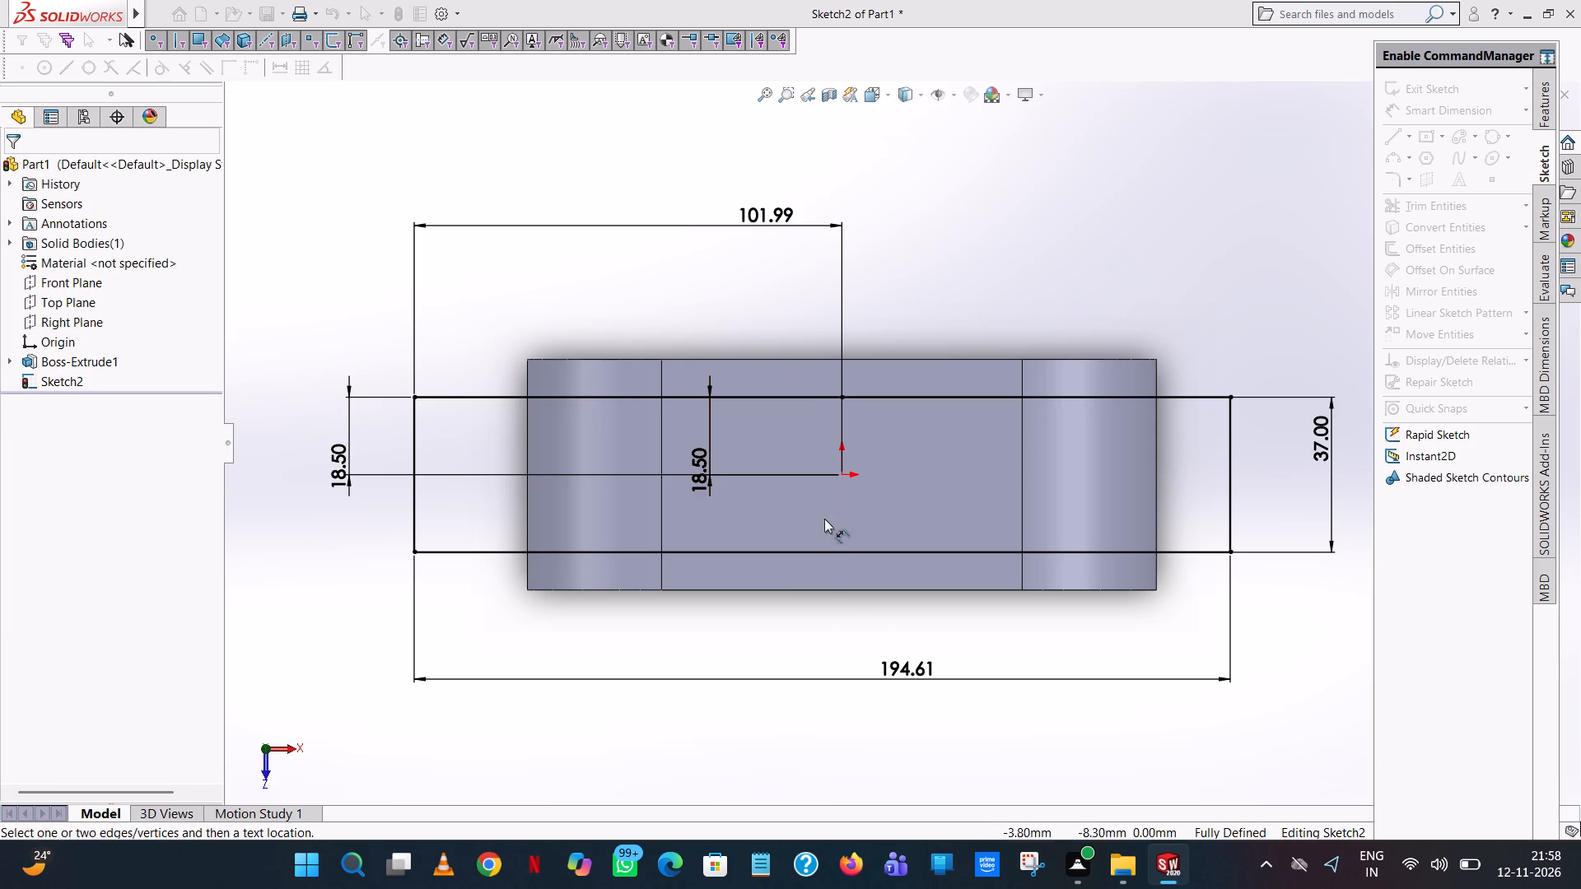
Cut-extrude the rectangle 20 mm blind down into the block to form the lengthwise channel.
middle_drag(819, 580, 837, 460)
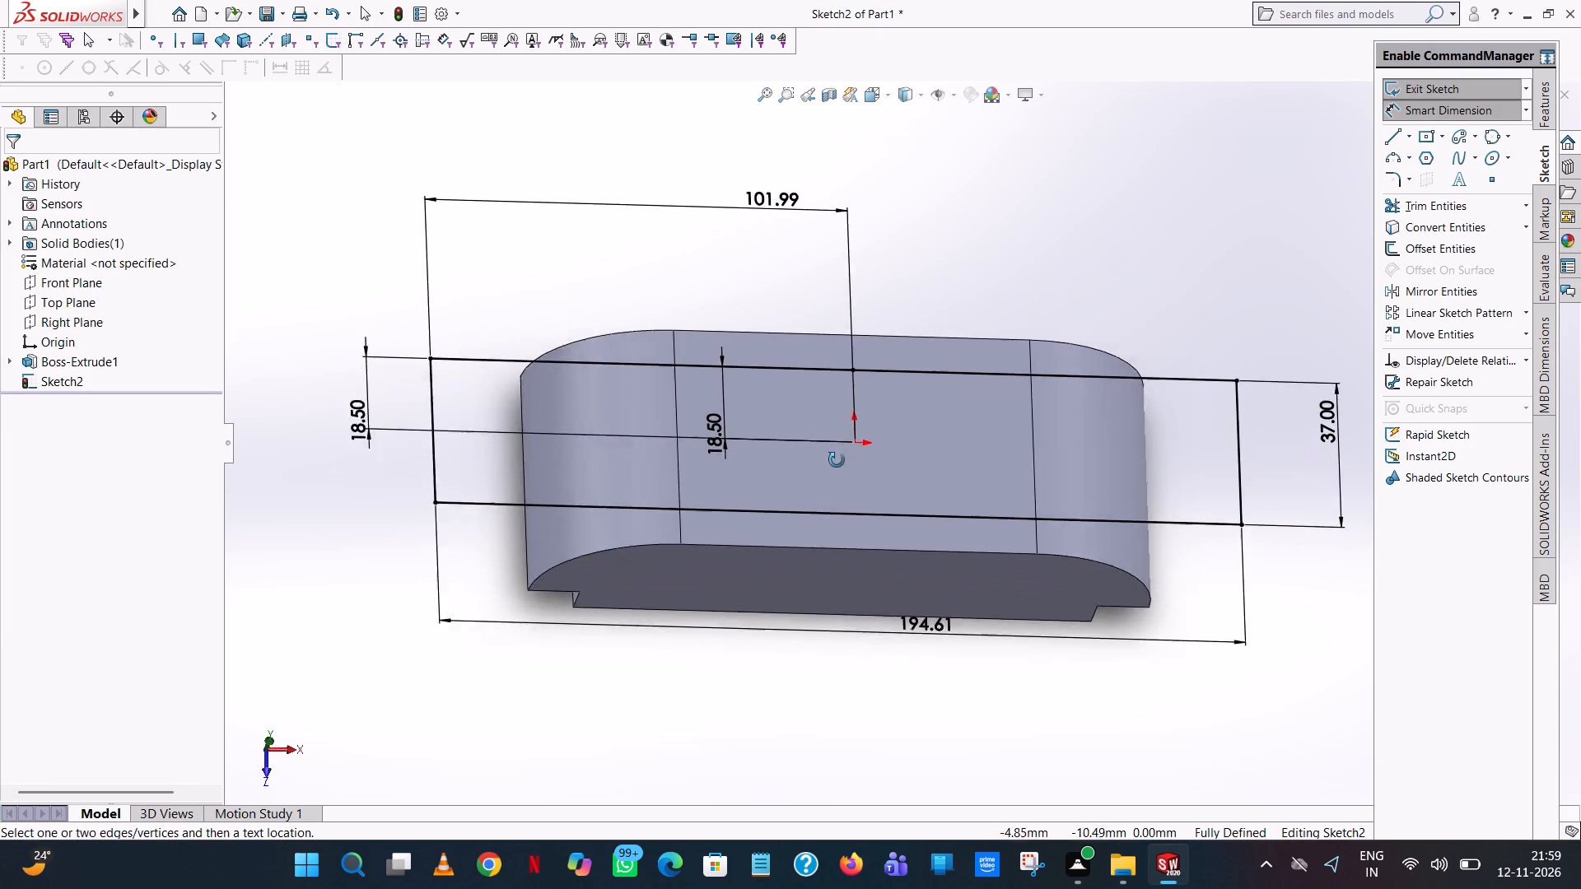
middle_drag(837, 460, 831, 307)
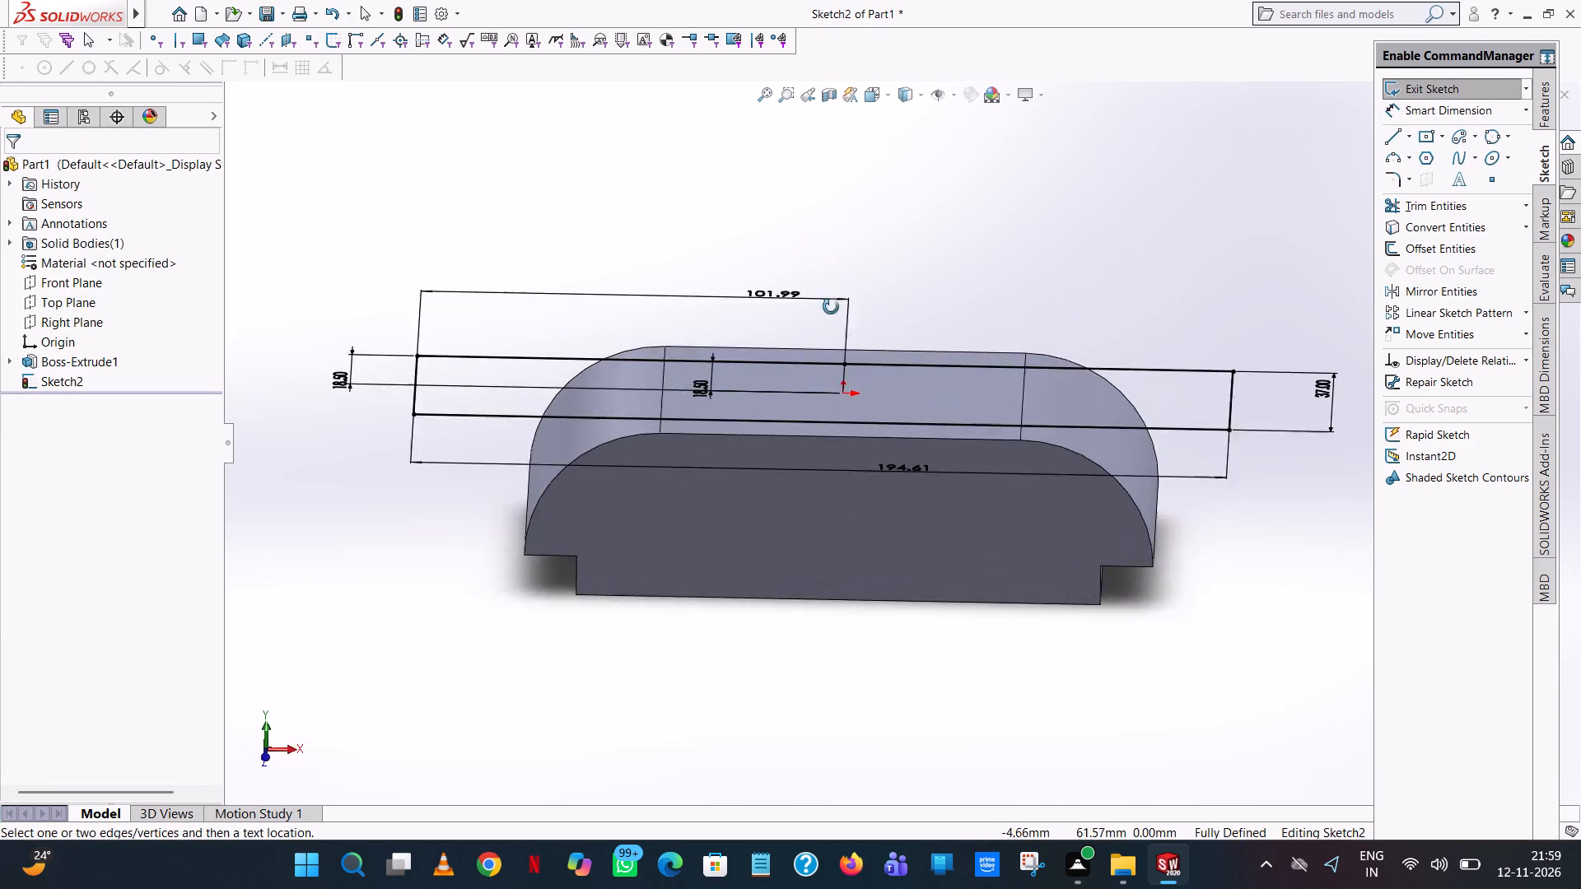
middle_drag(831, 307, 848, 431)
click(1551, 96)
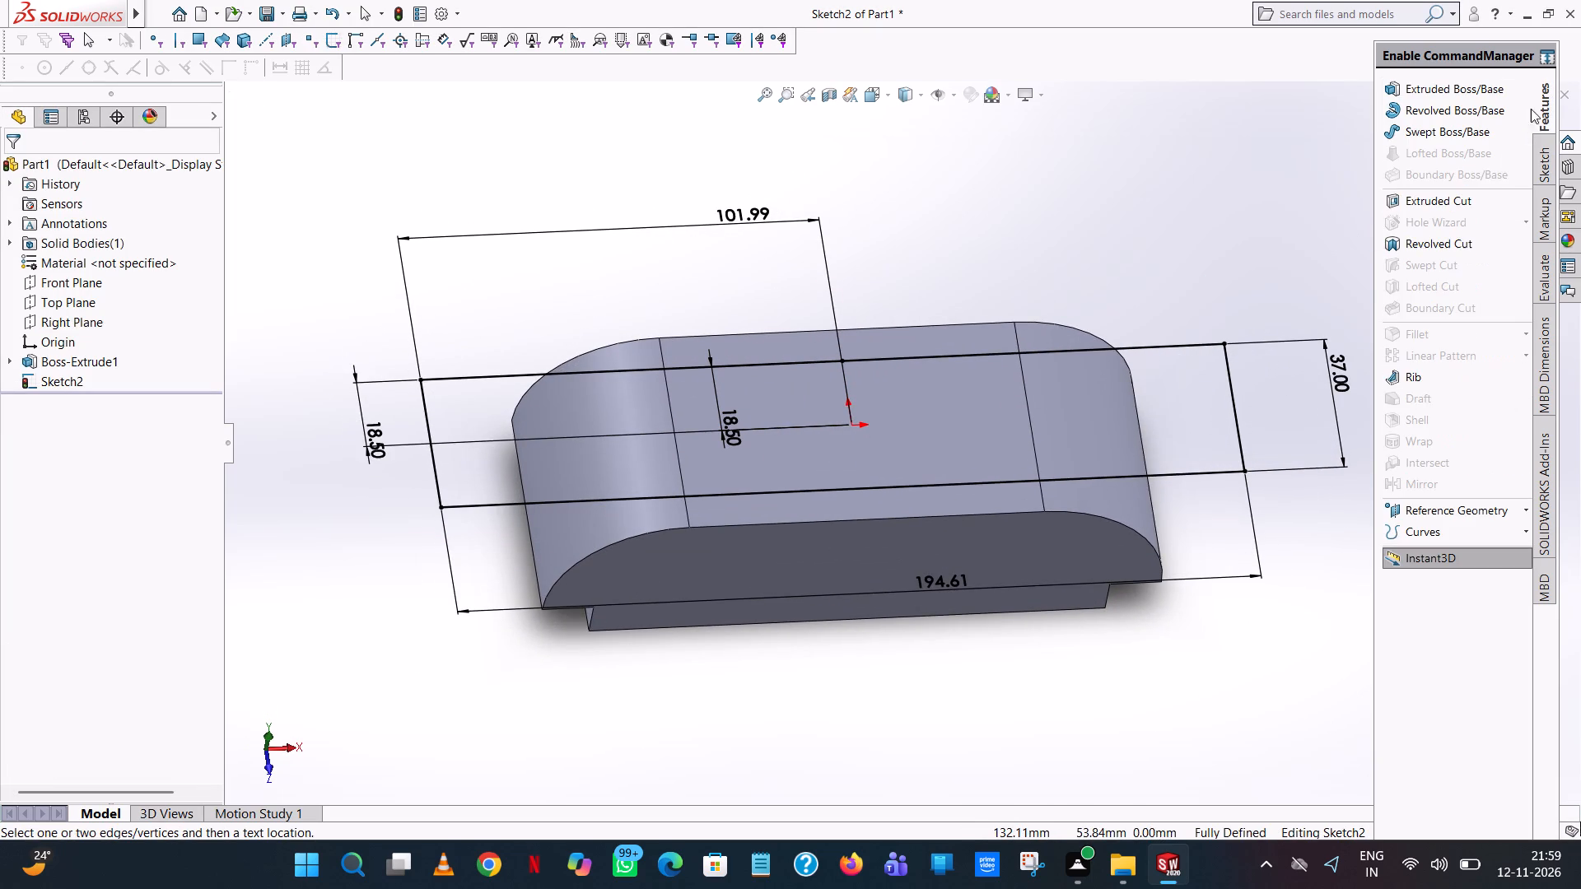
click(1480, 208)
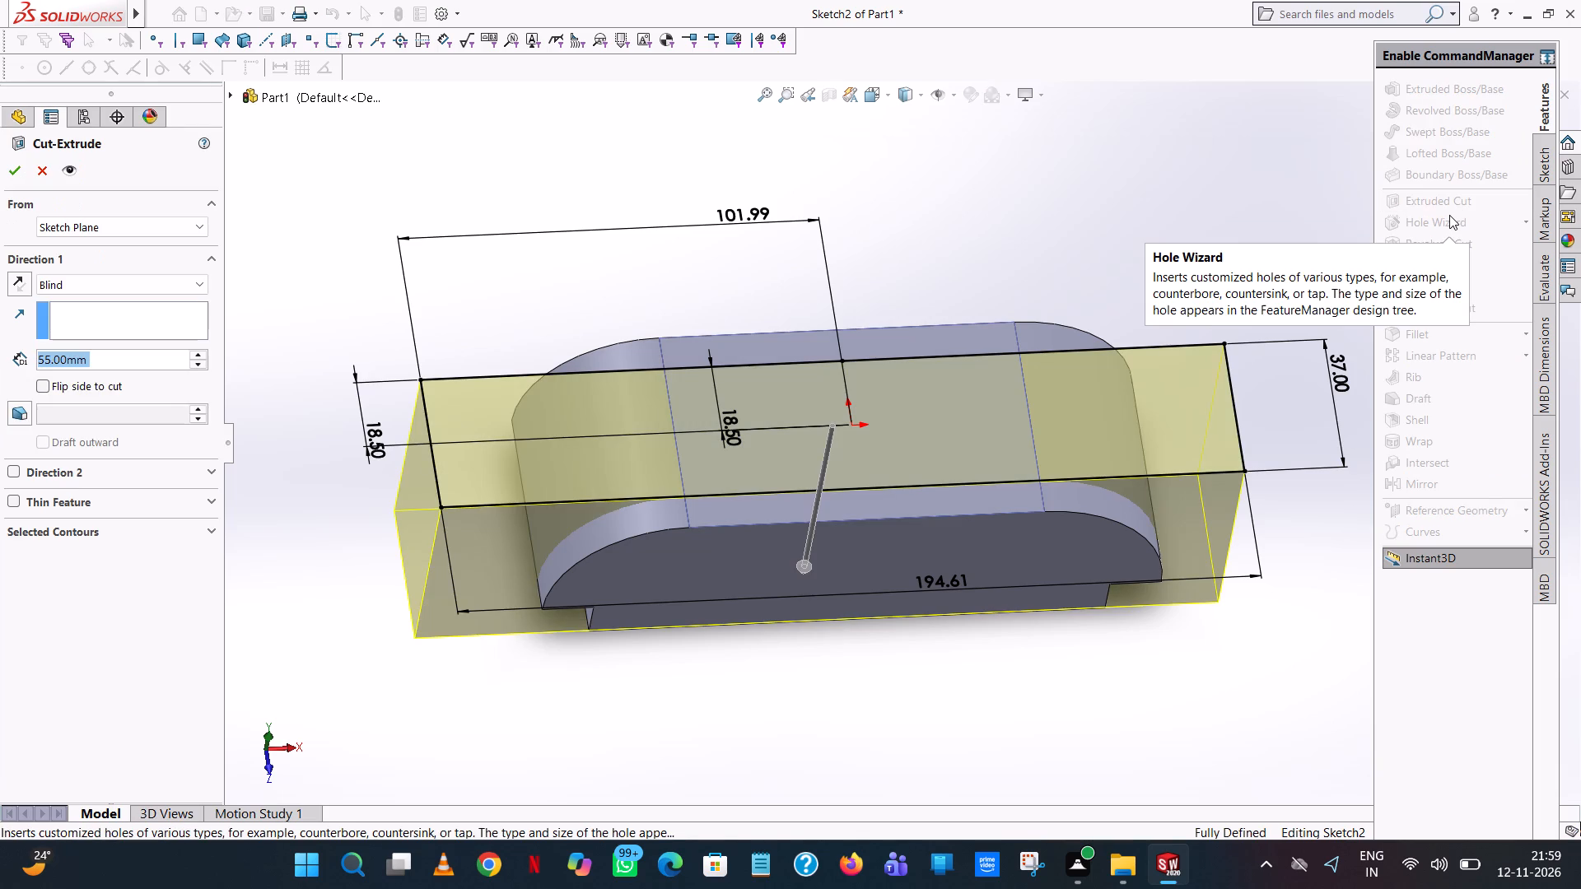
text(20)
key(Return)
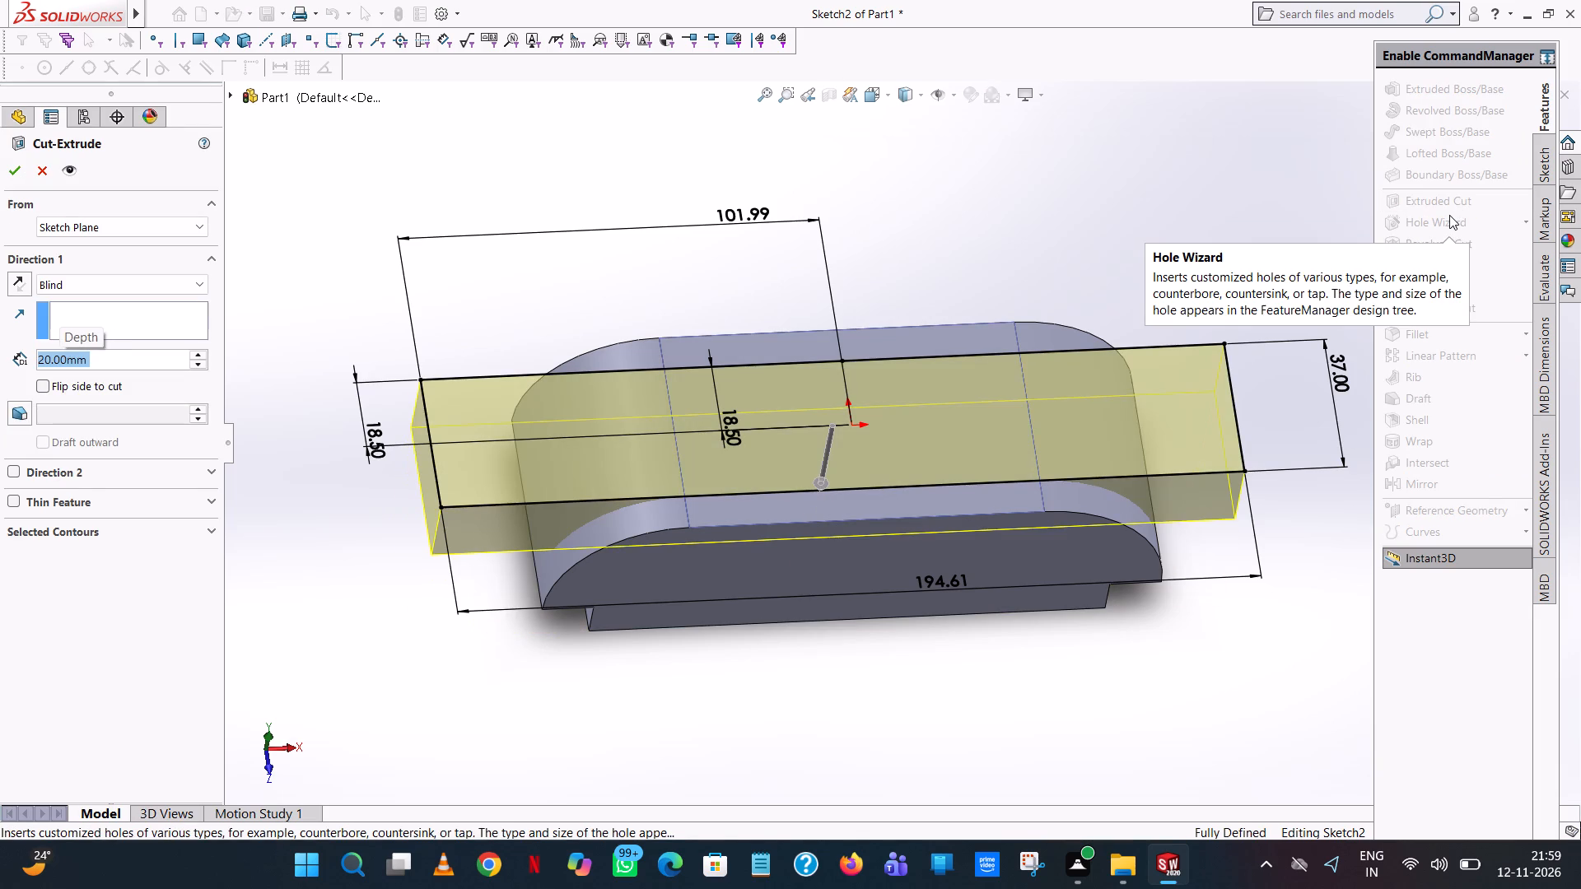
click(9, 163)
click(1024, 254)
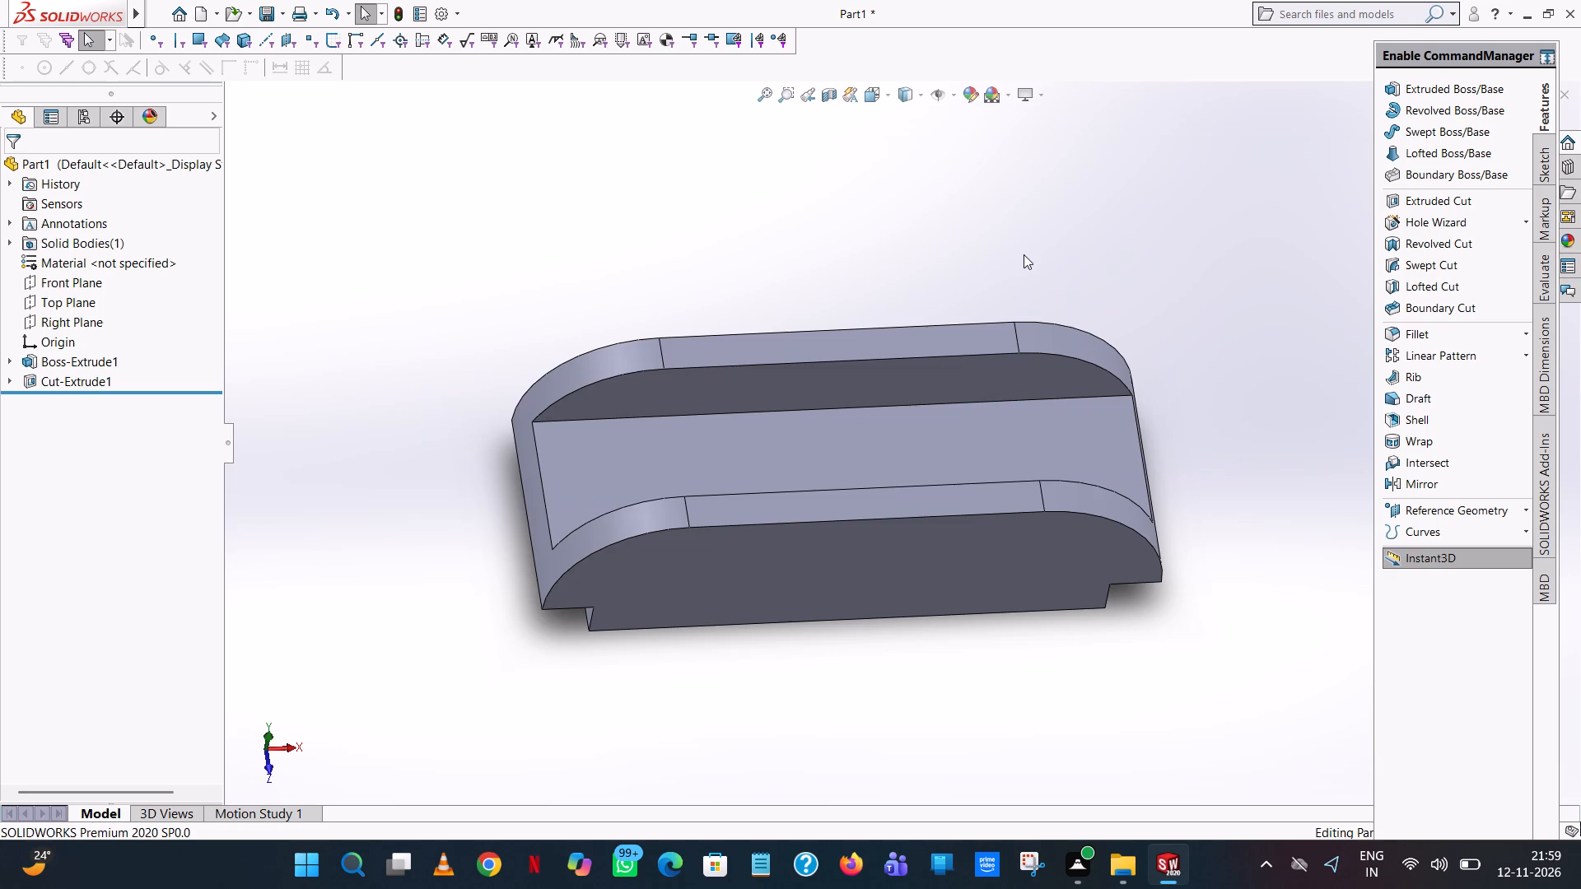
Start an extruded cut sketch on the floor of the channel and view it face-on.
middle_drag(1024, 254, 890, 195)
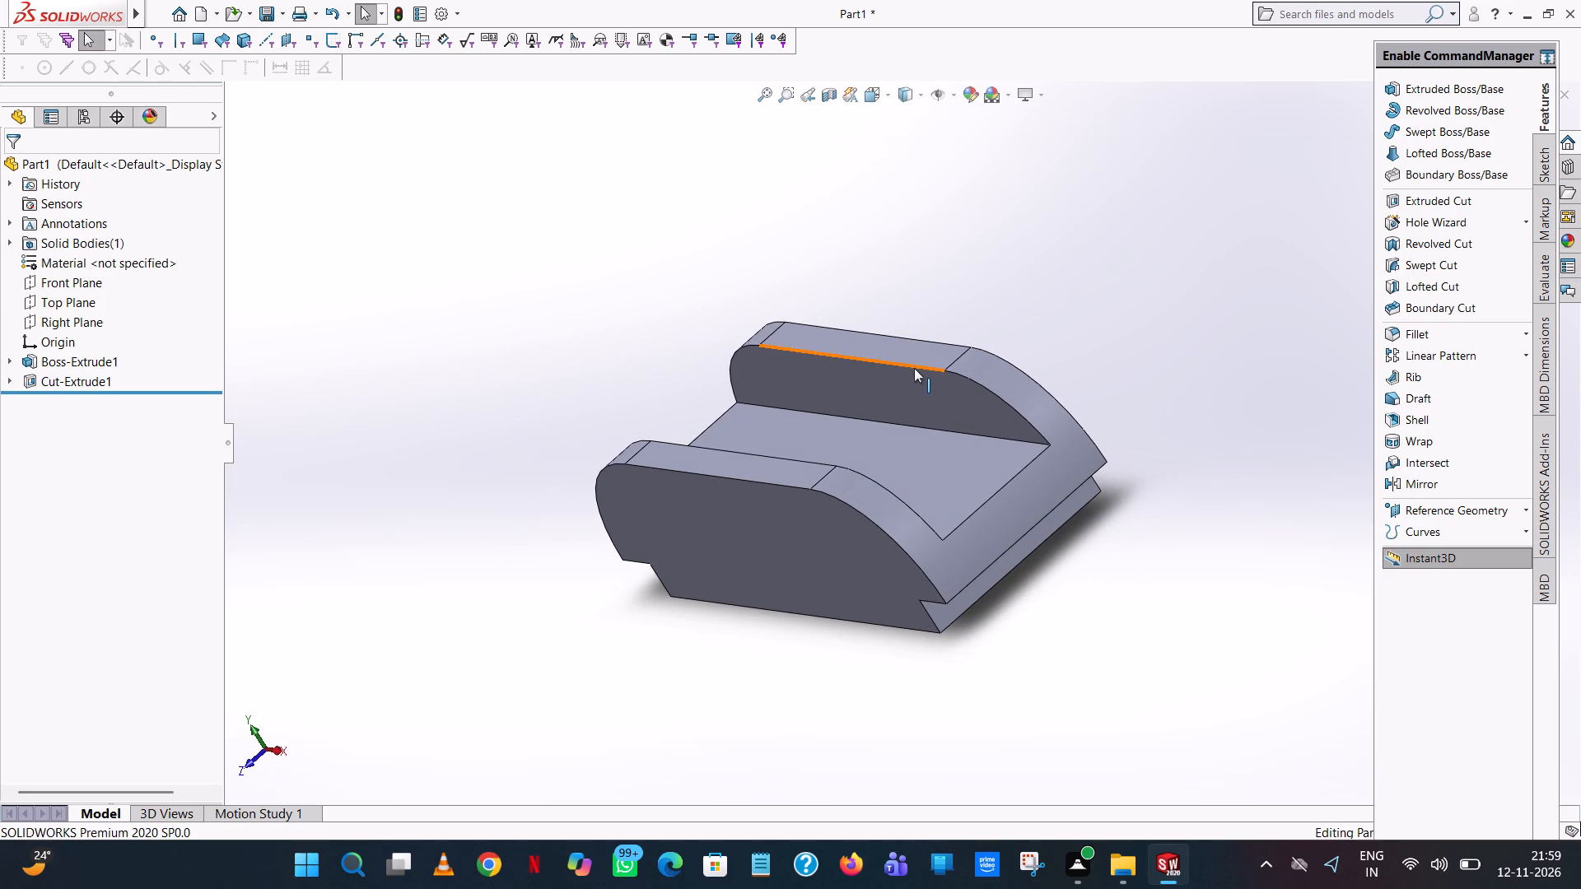
scroll(735, 449, up, 1)
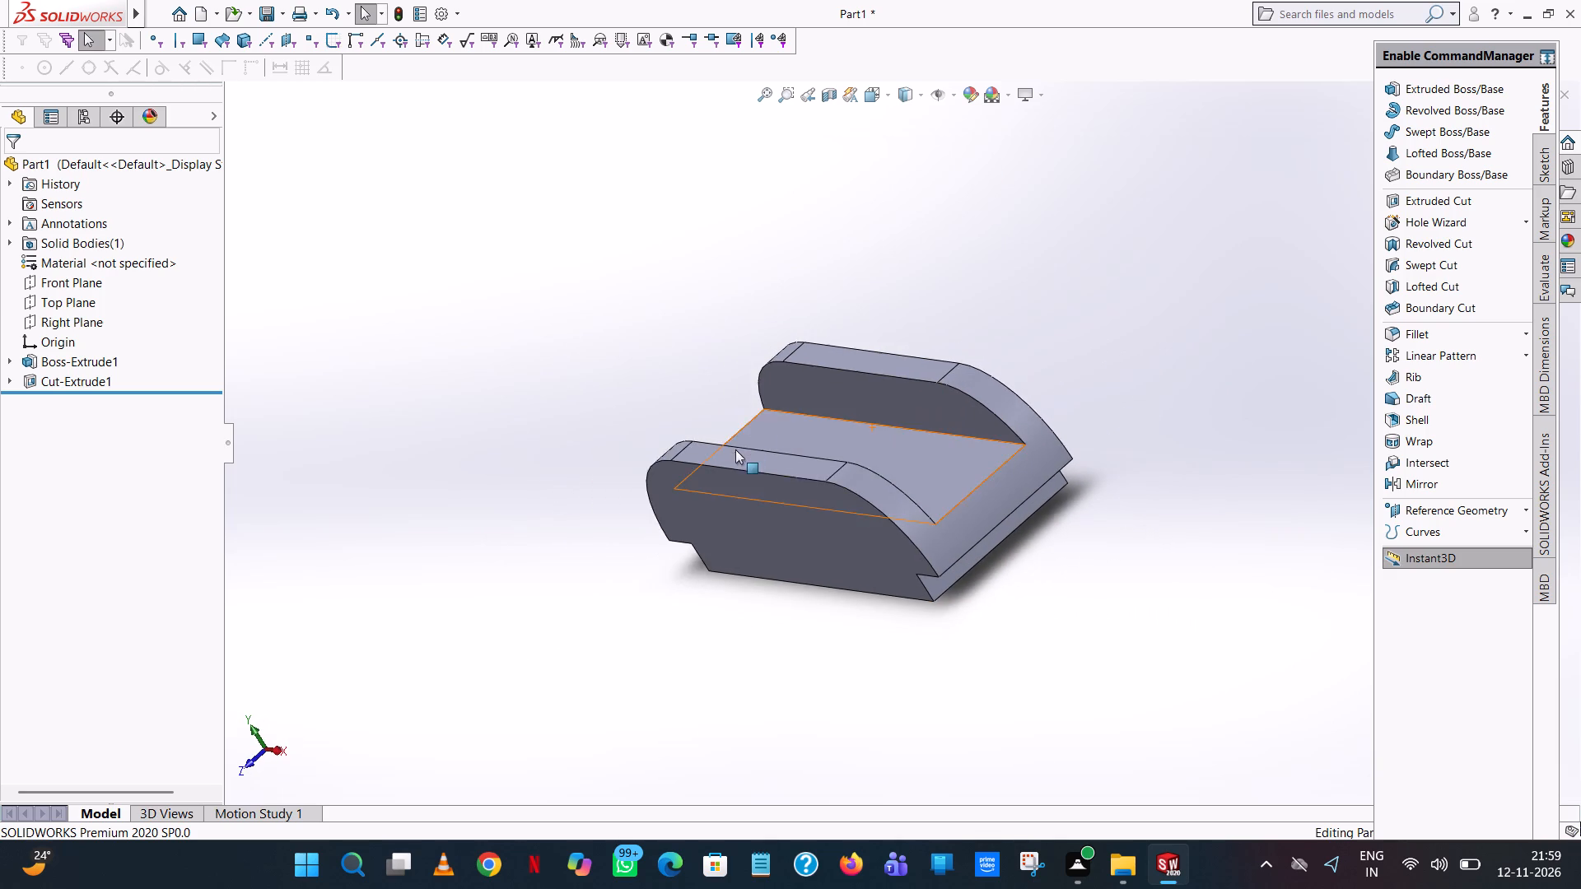
middle_drag(758, 417, 905, 572)
scroll(840, 598, up, 1)
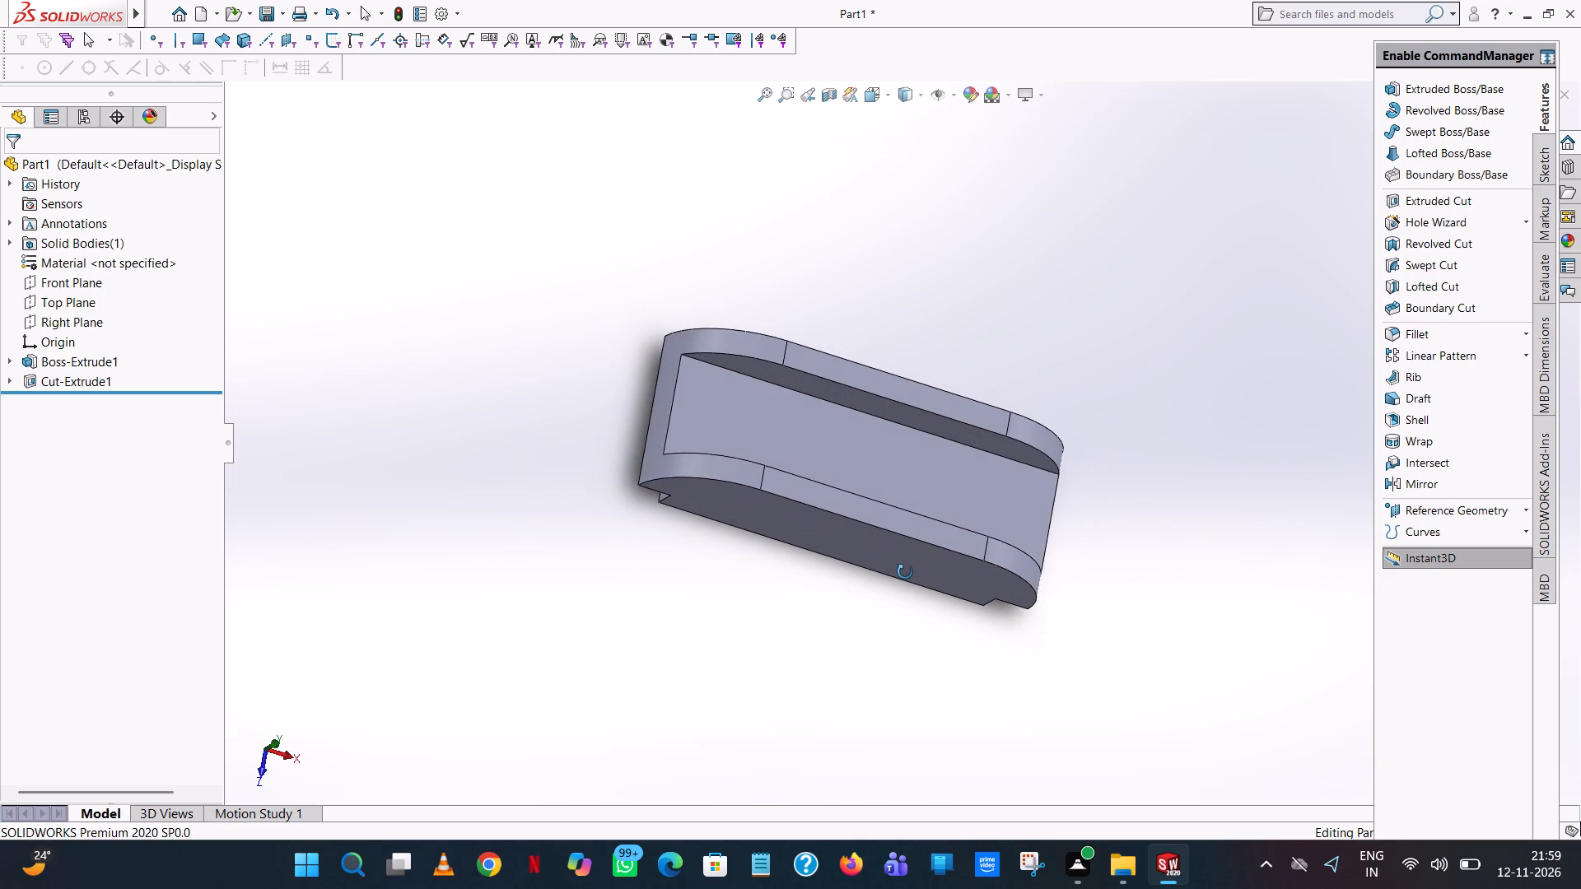
middle_drag(905, 572, 901, 604)
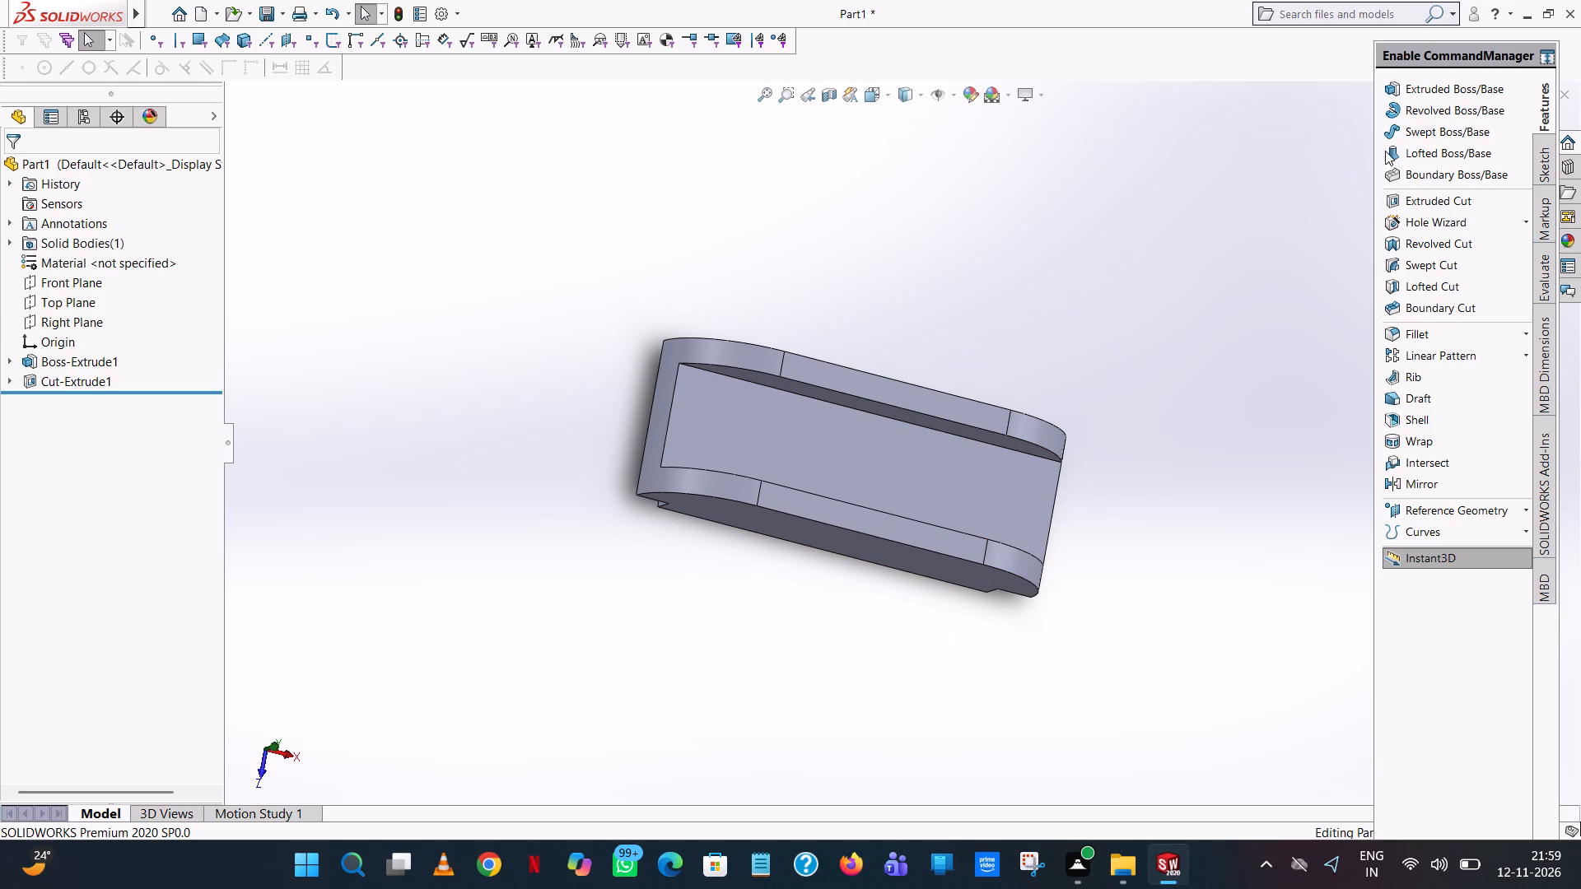
click(1429, 198)
click(929, 457)
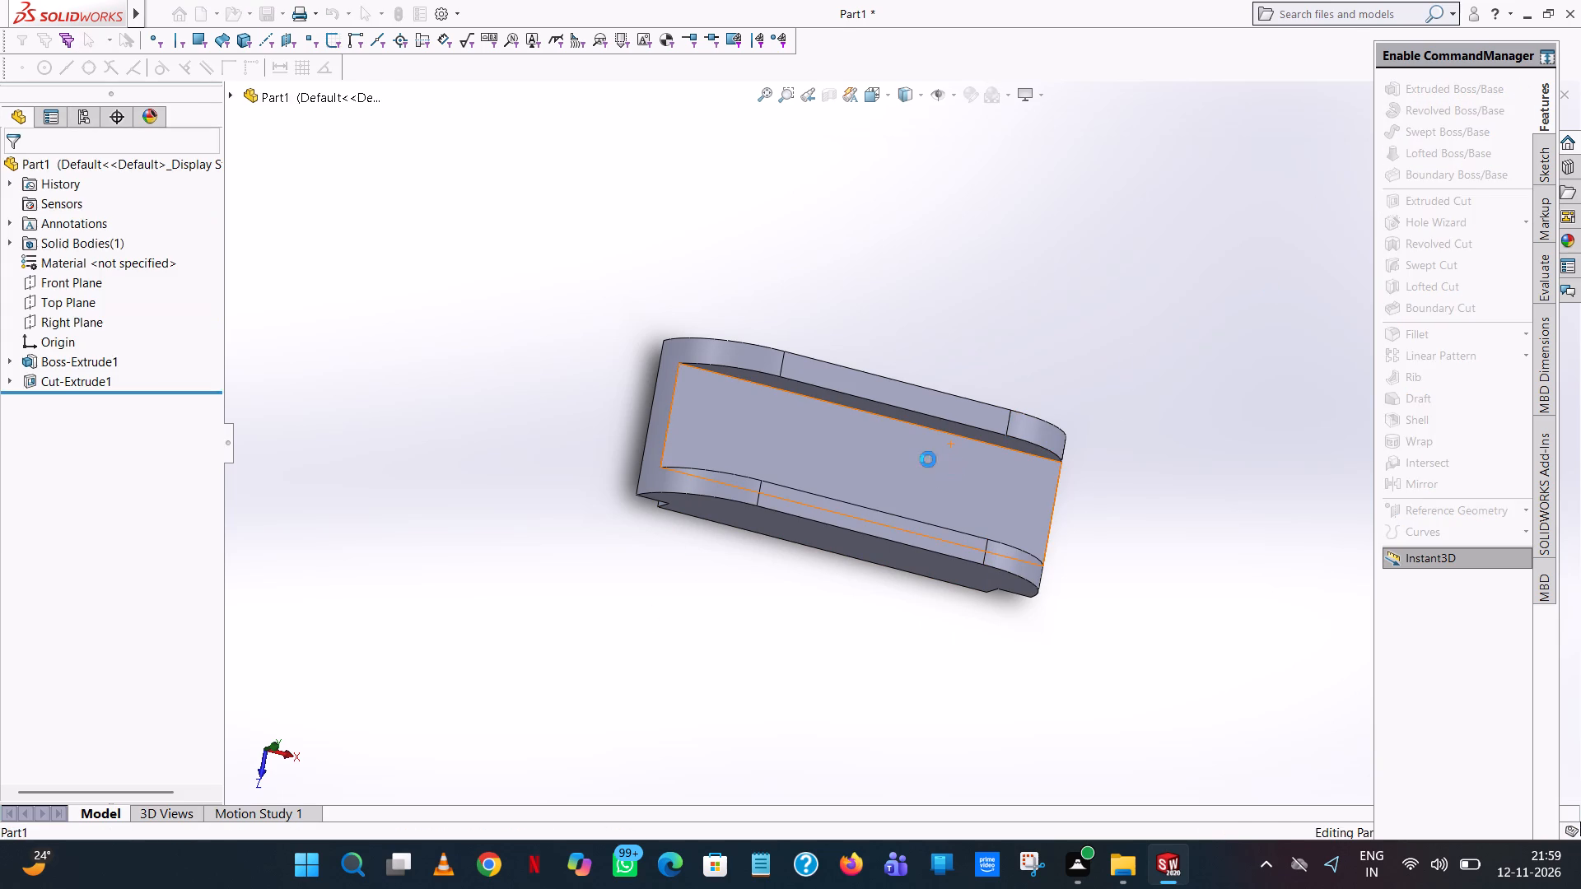
click(891, 91)
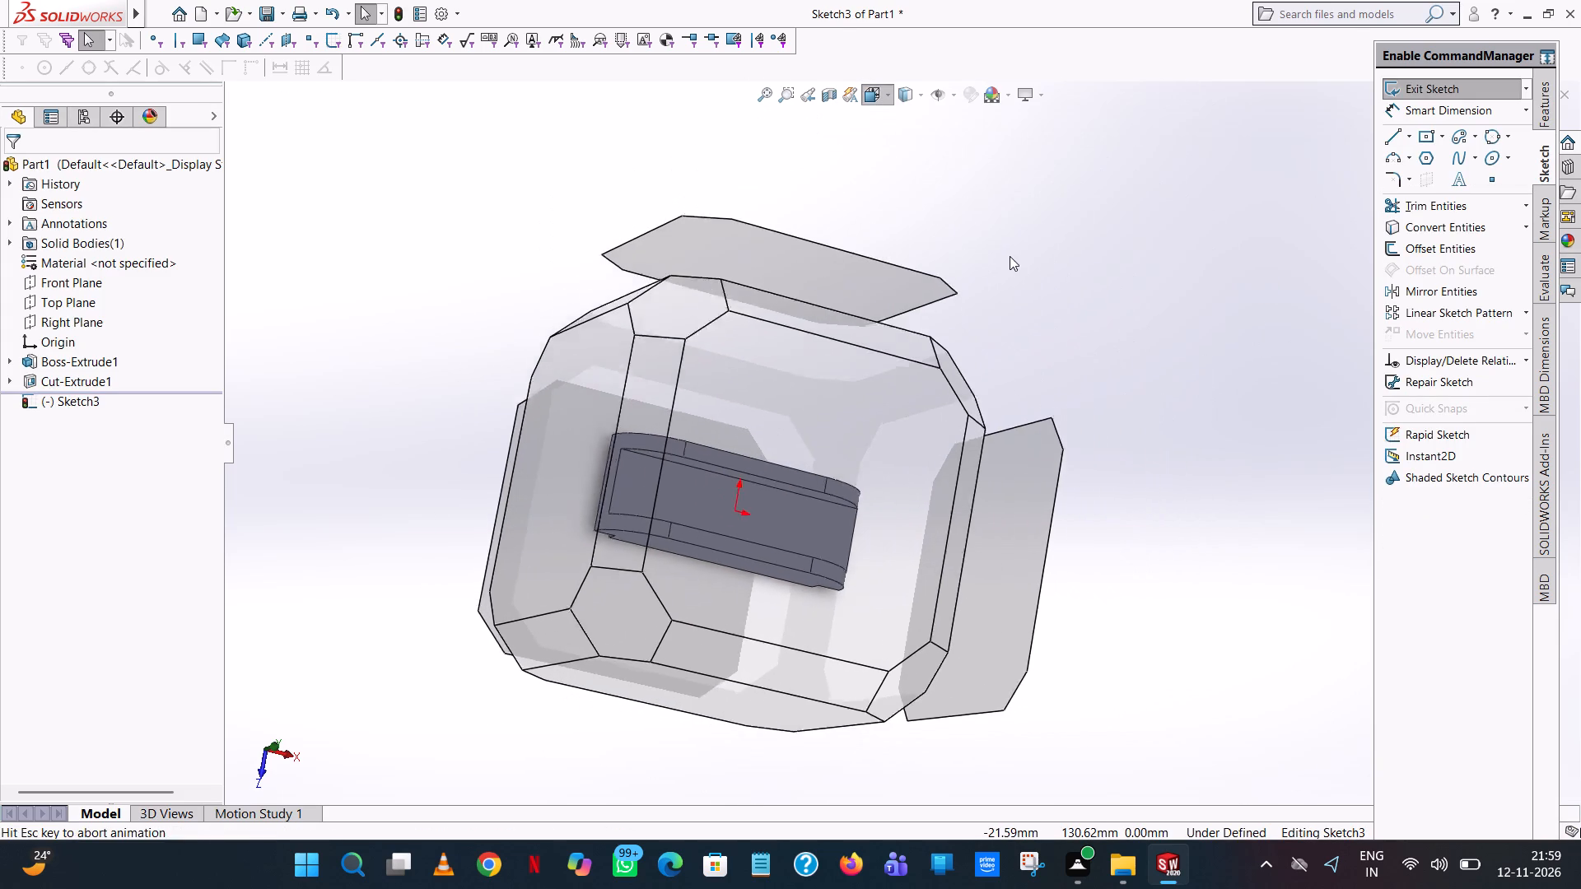
click(961, 189)
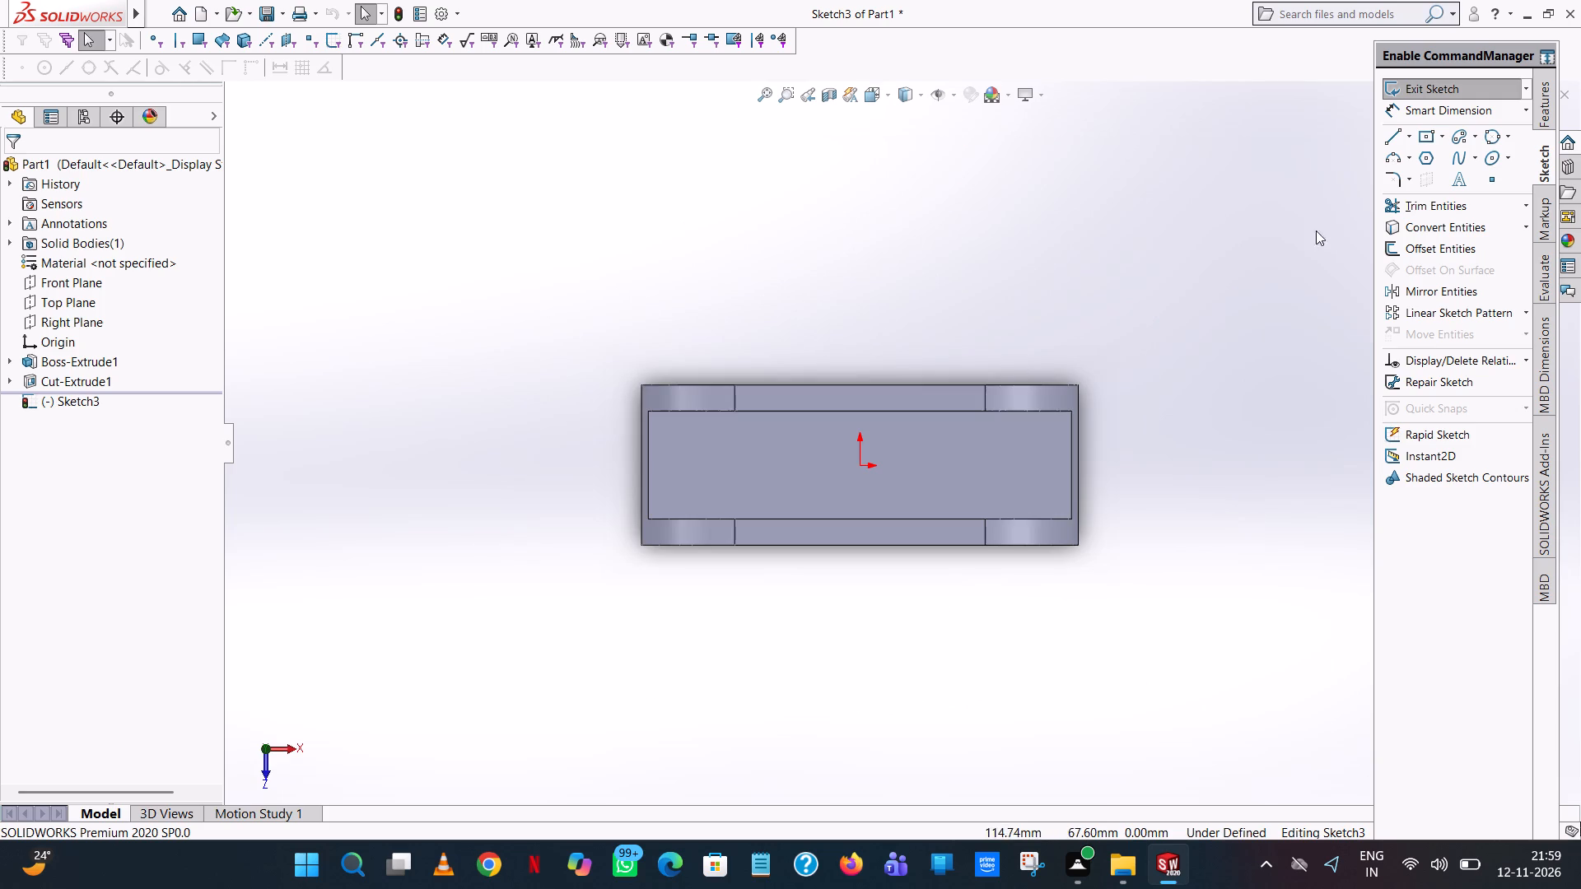
Draw a horizontal line of length 28/2 mm to the right from the origin.
click(1392, 133)
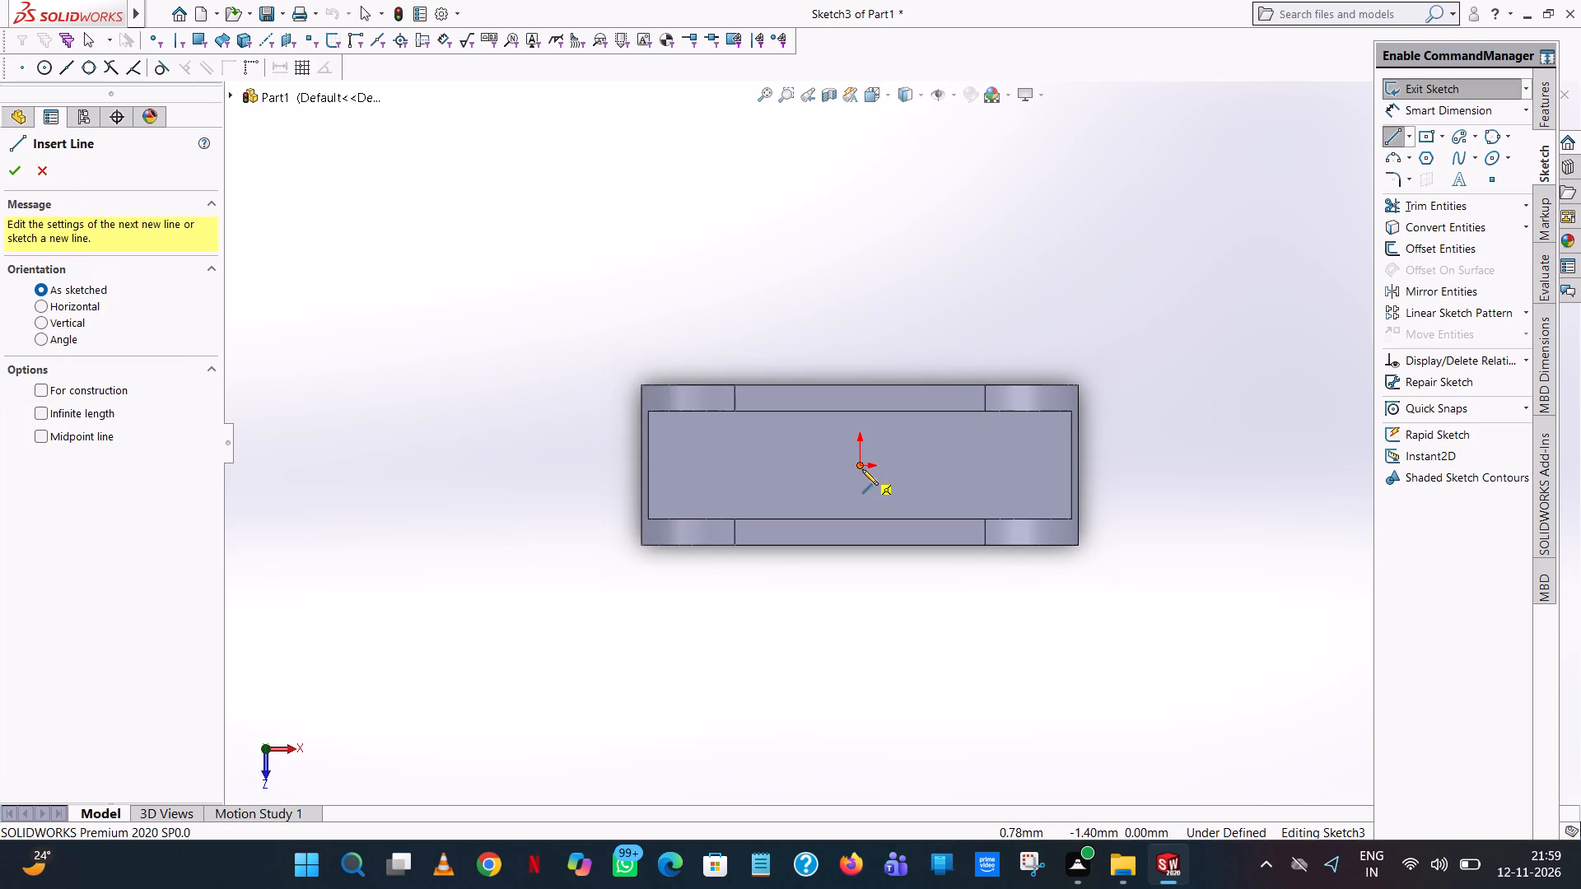
click(862, 469)
click(965, 463)
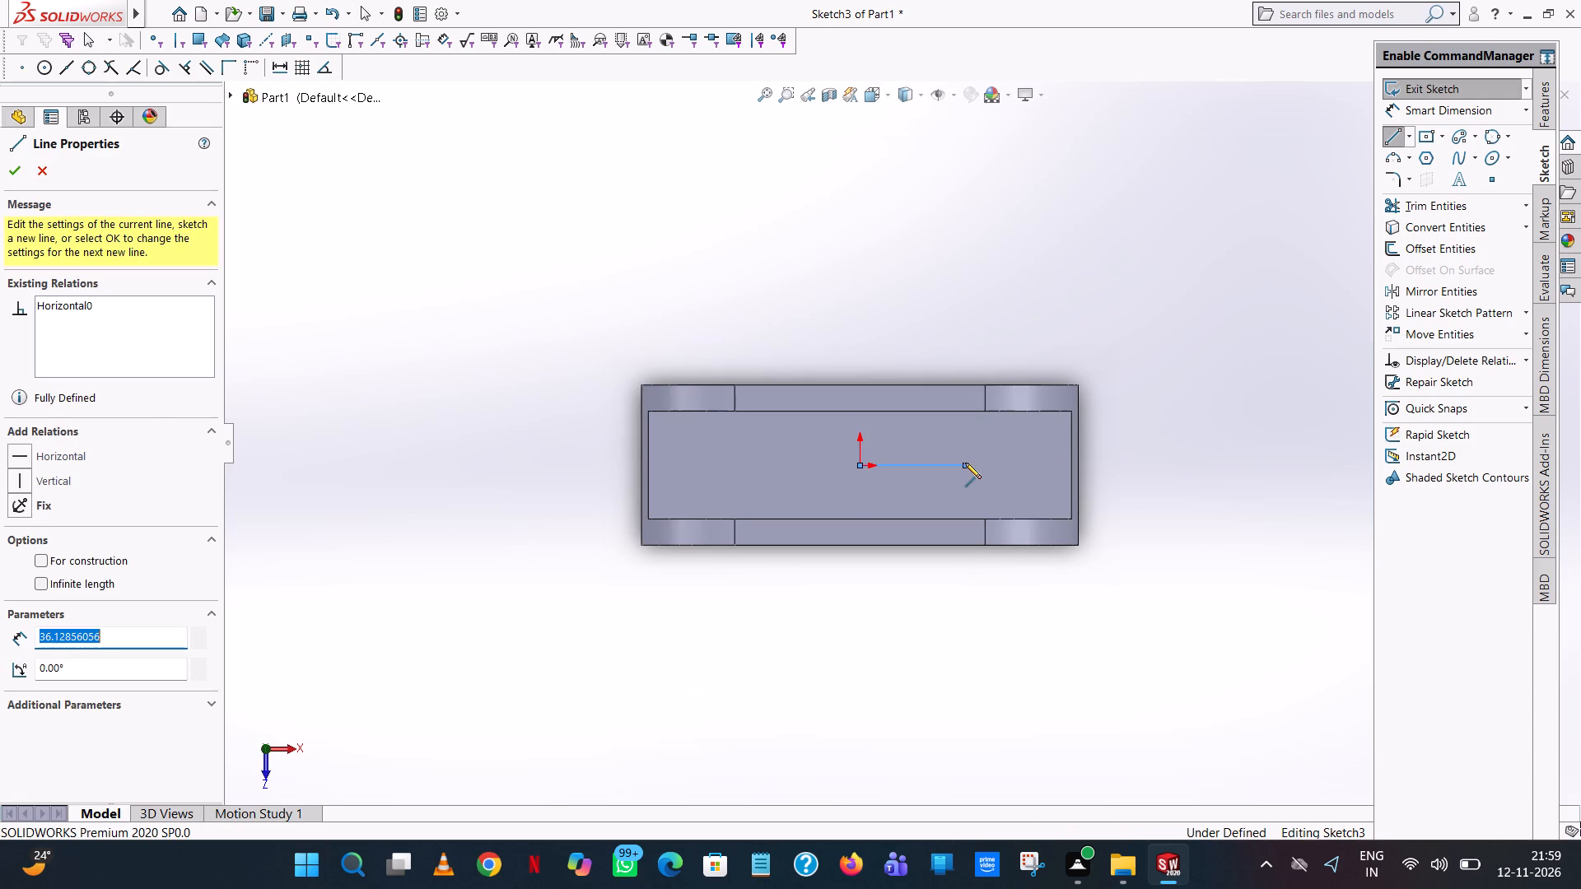
text(28/2)
key(Return)
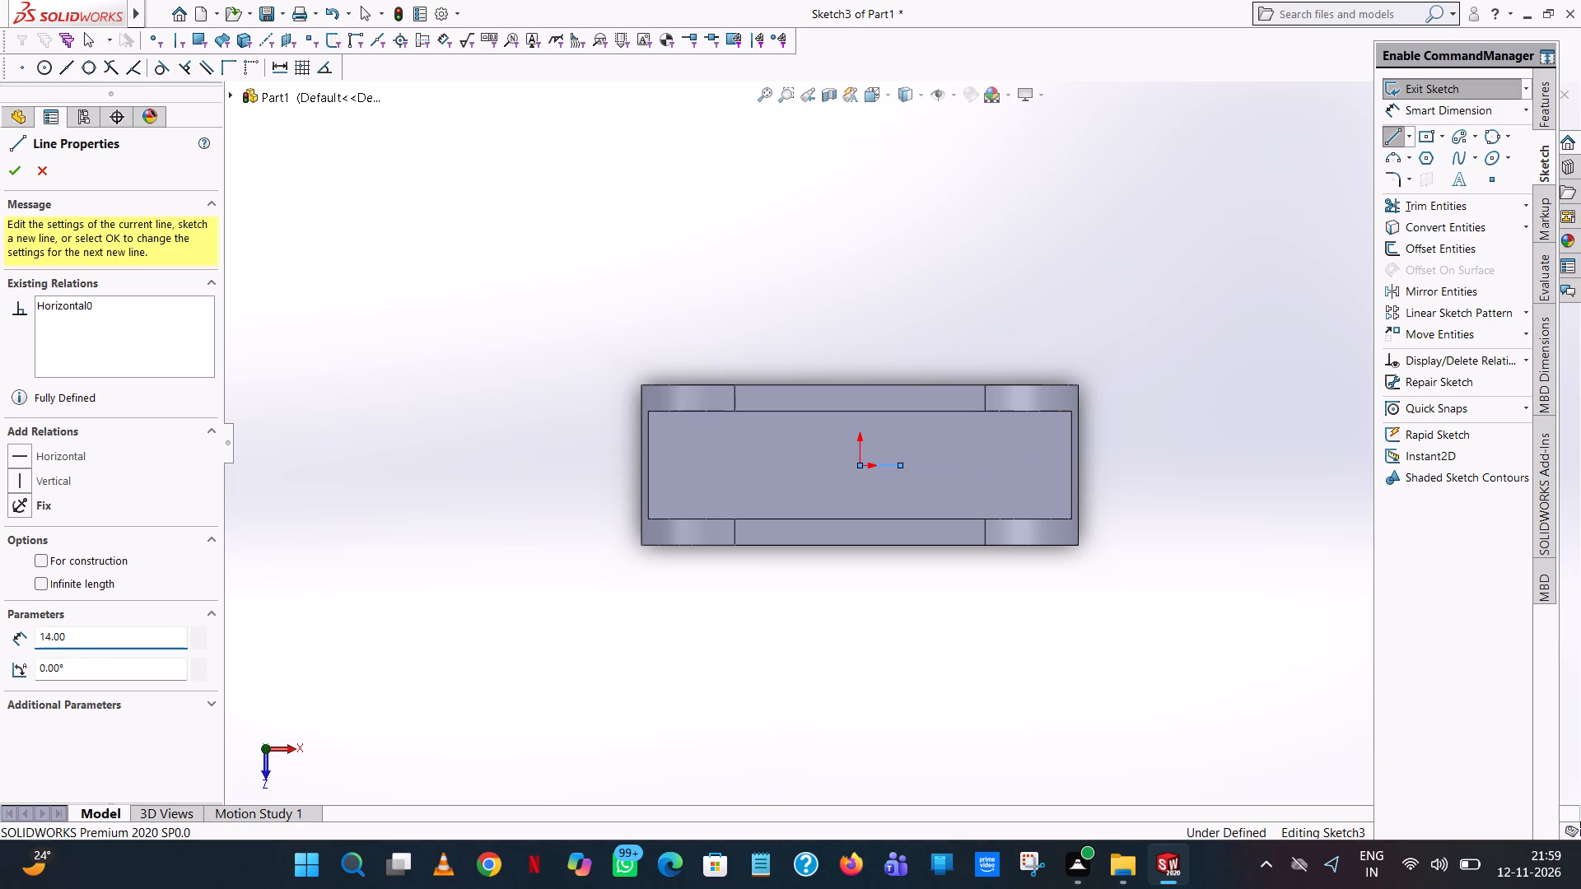
right_click(965, 463)
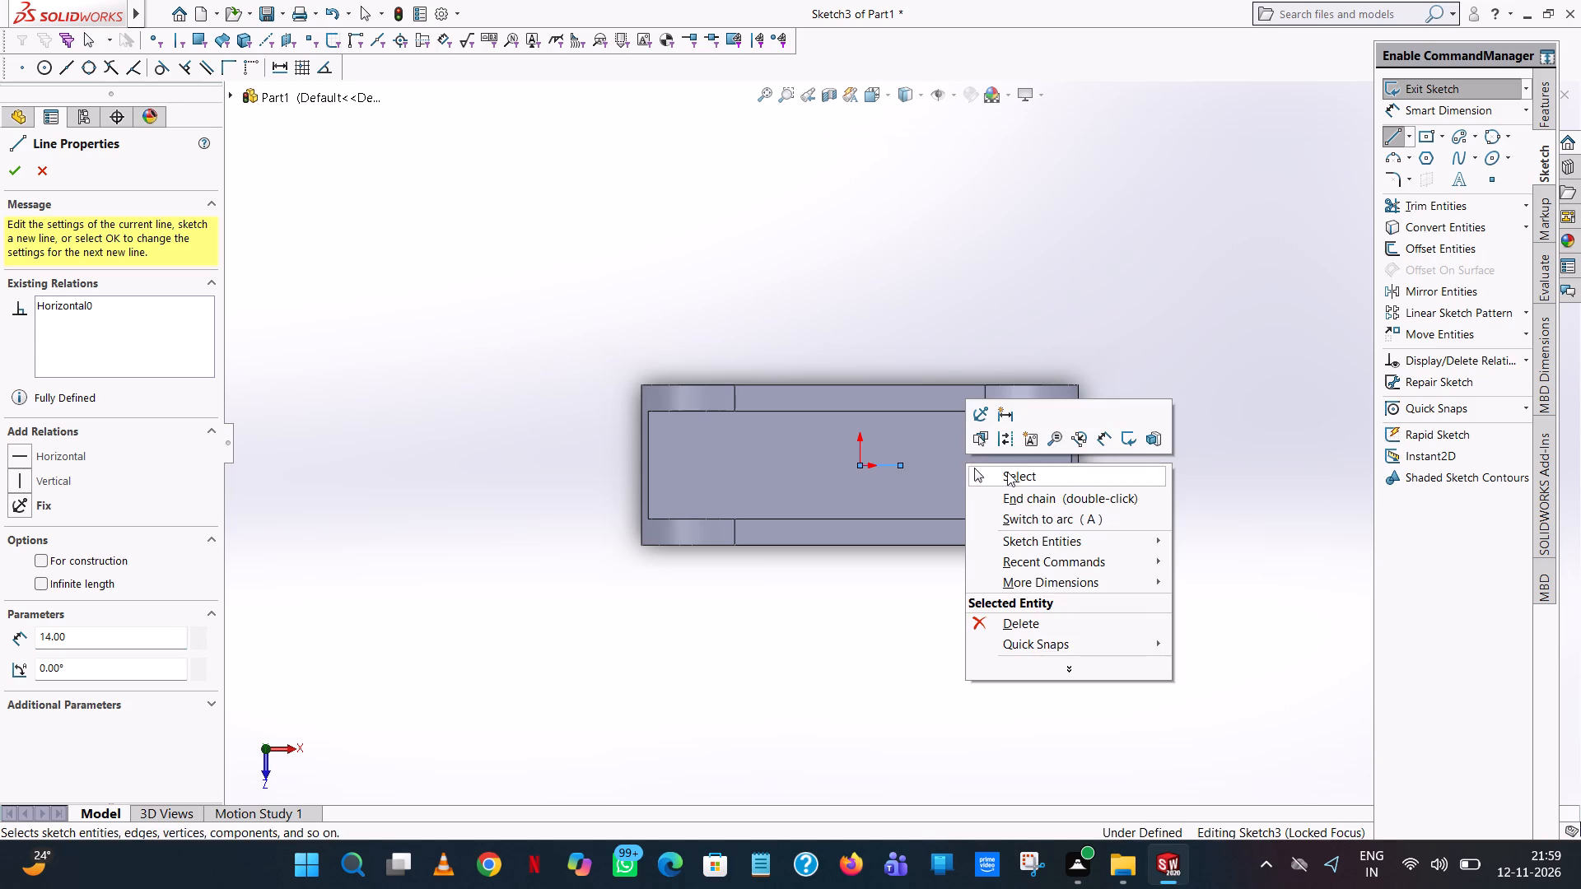
click(1007, 472)
Draw a circle of radius 6 mm centred on the far endpoint of the 14 mm line.
scroll(913, 470, down, 6)
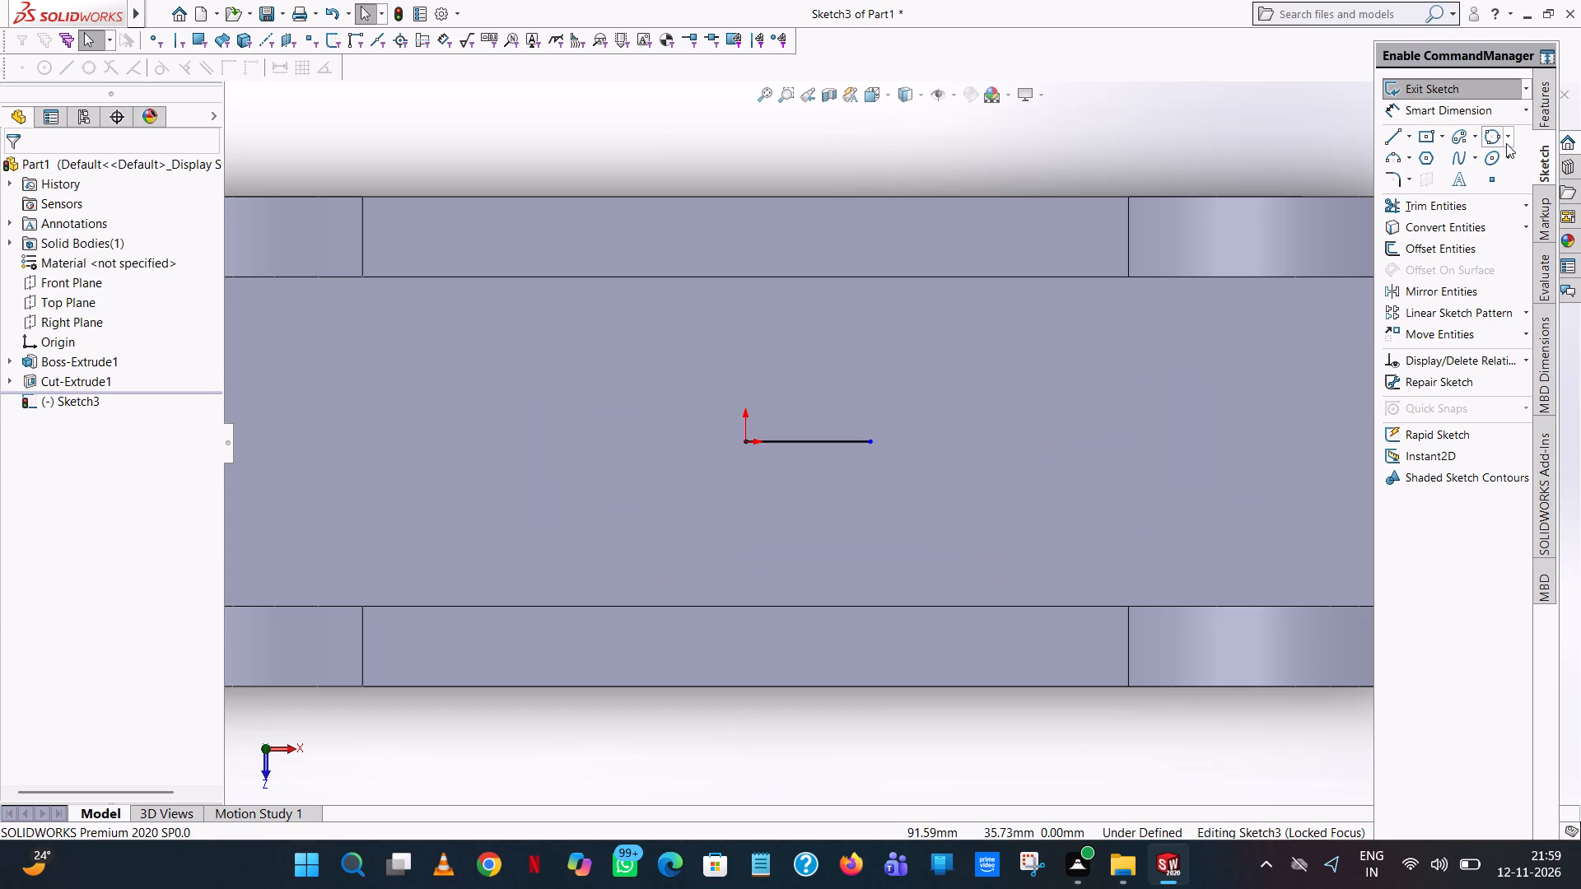
click(1508, 131)
click(1485, 139)
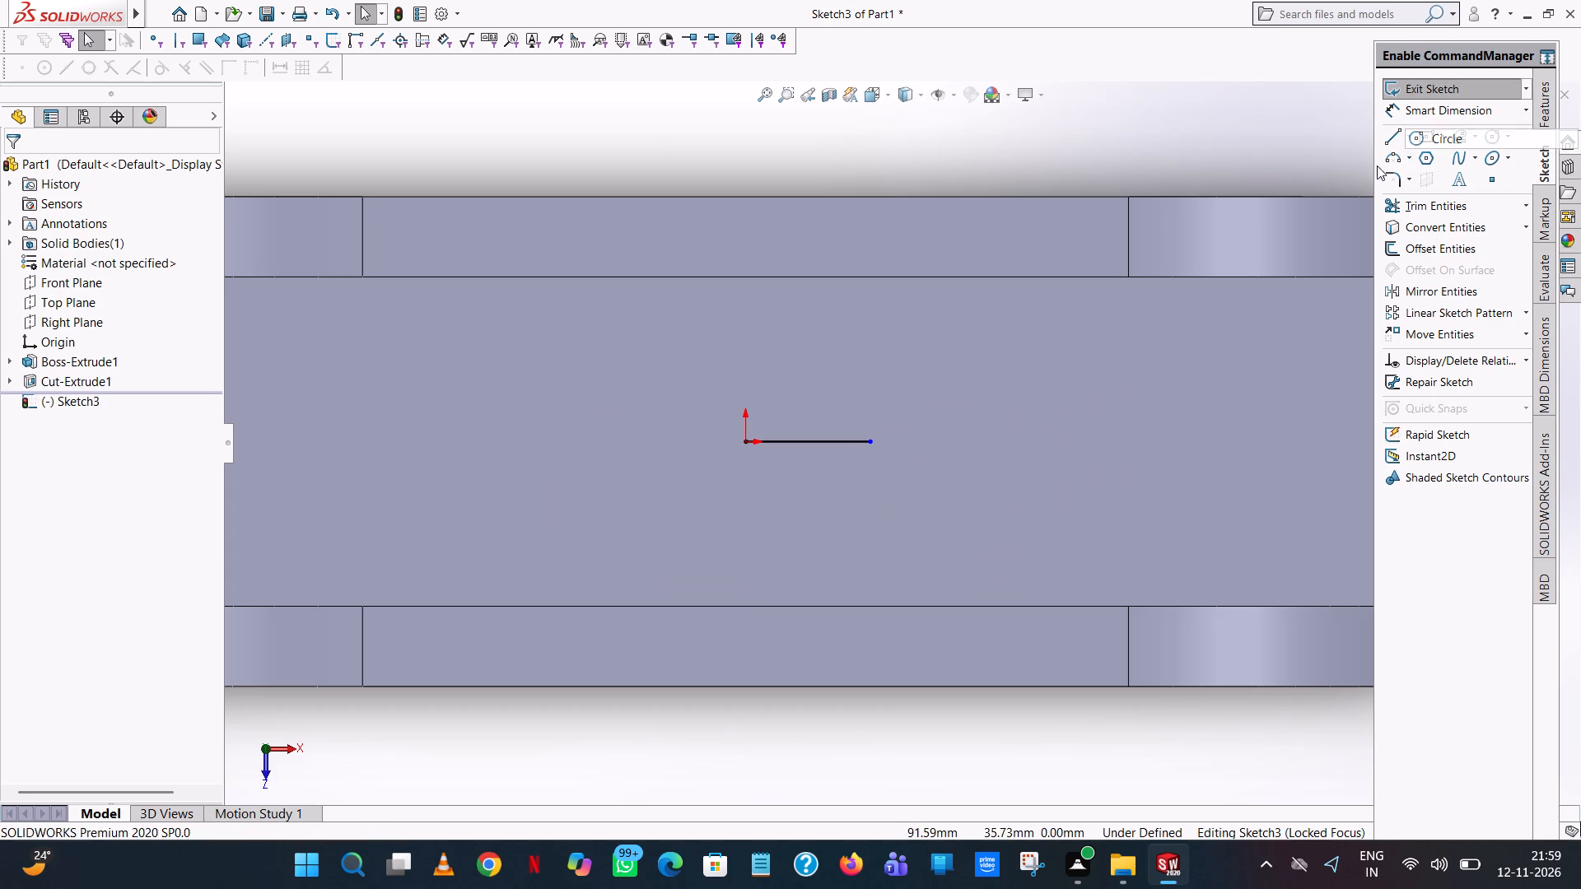
click(869, 441)
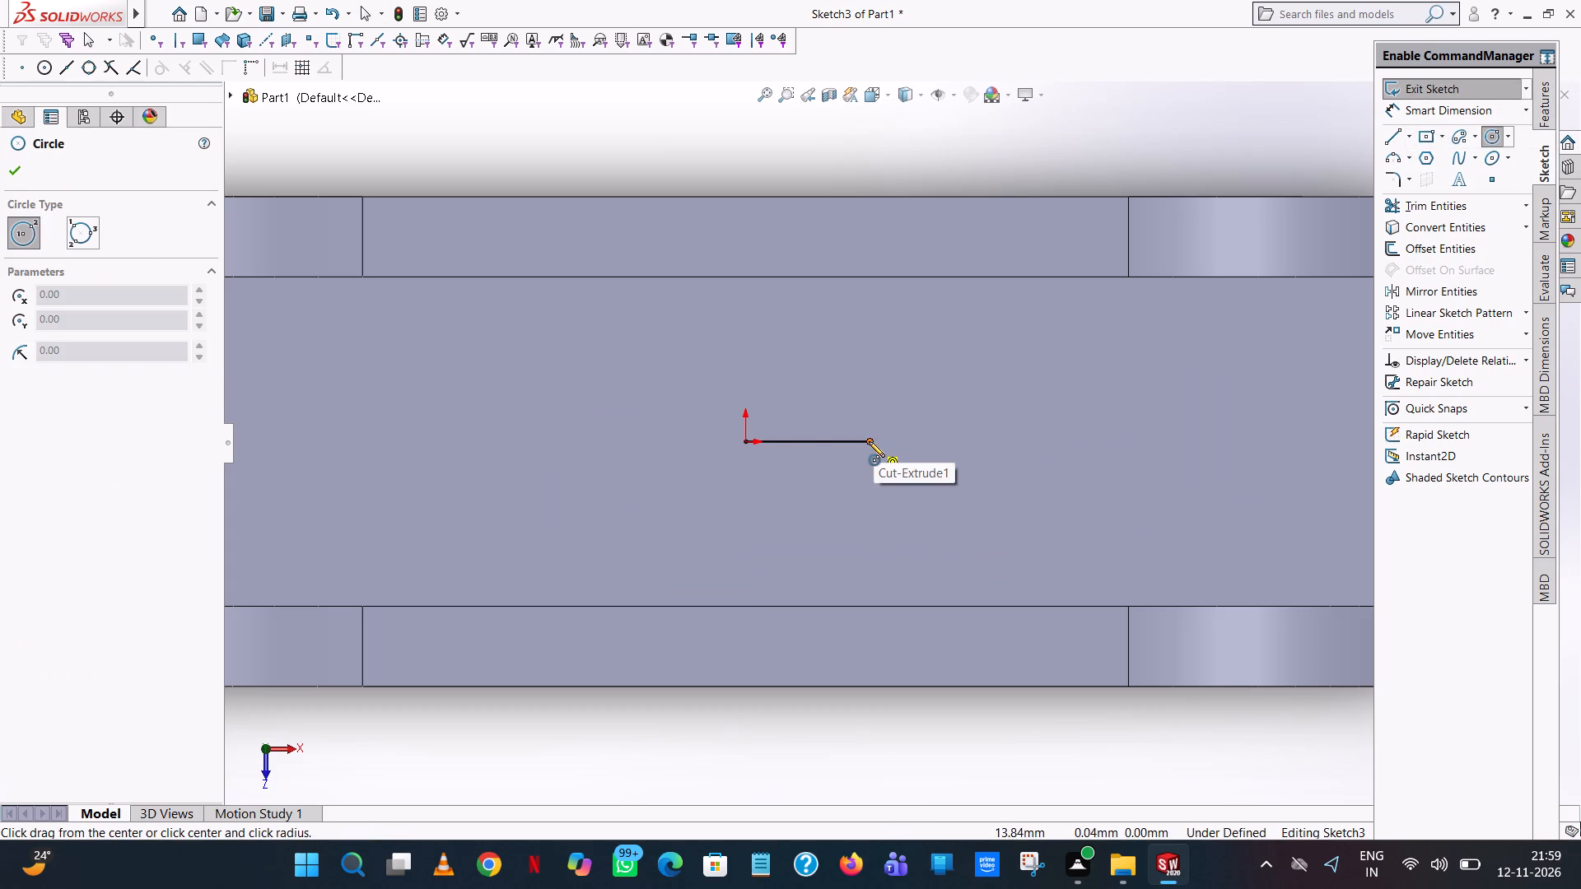
click(880, 389)
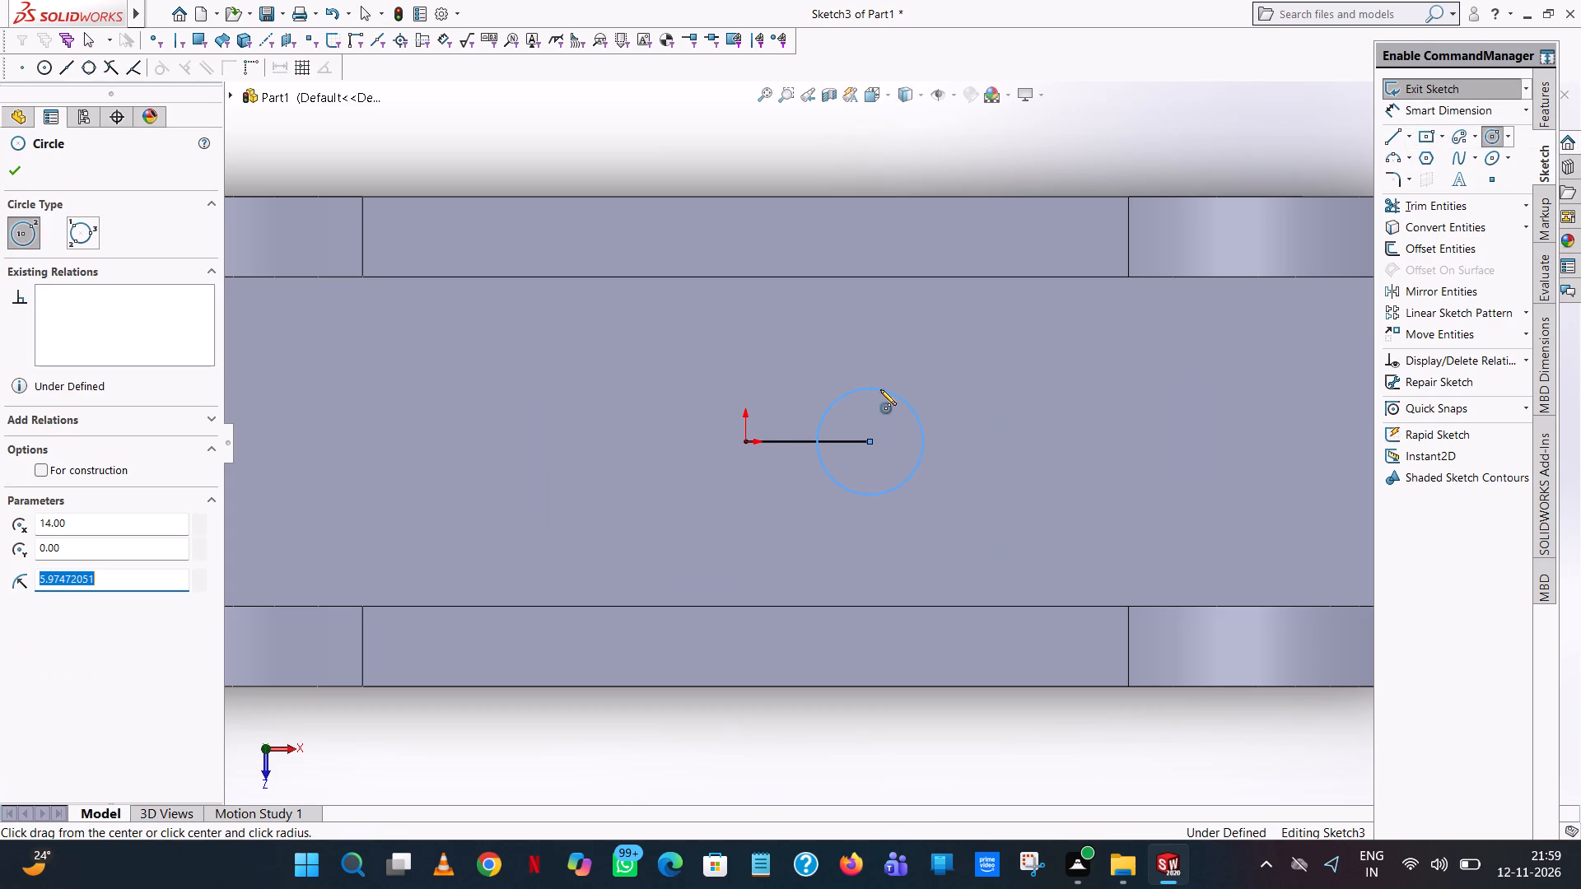
key(6)
key(Return)
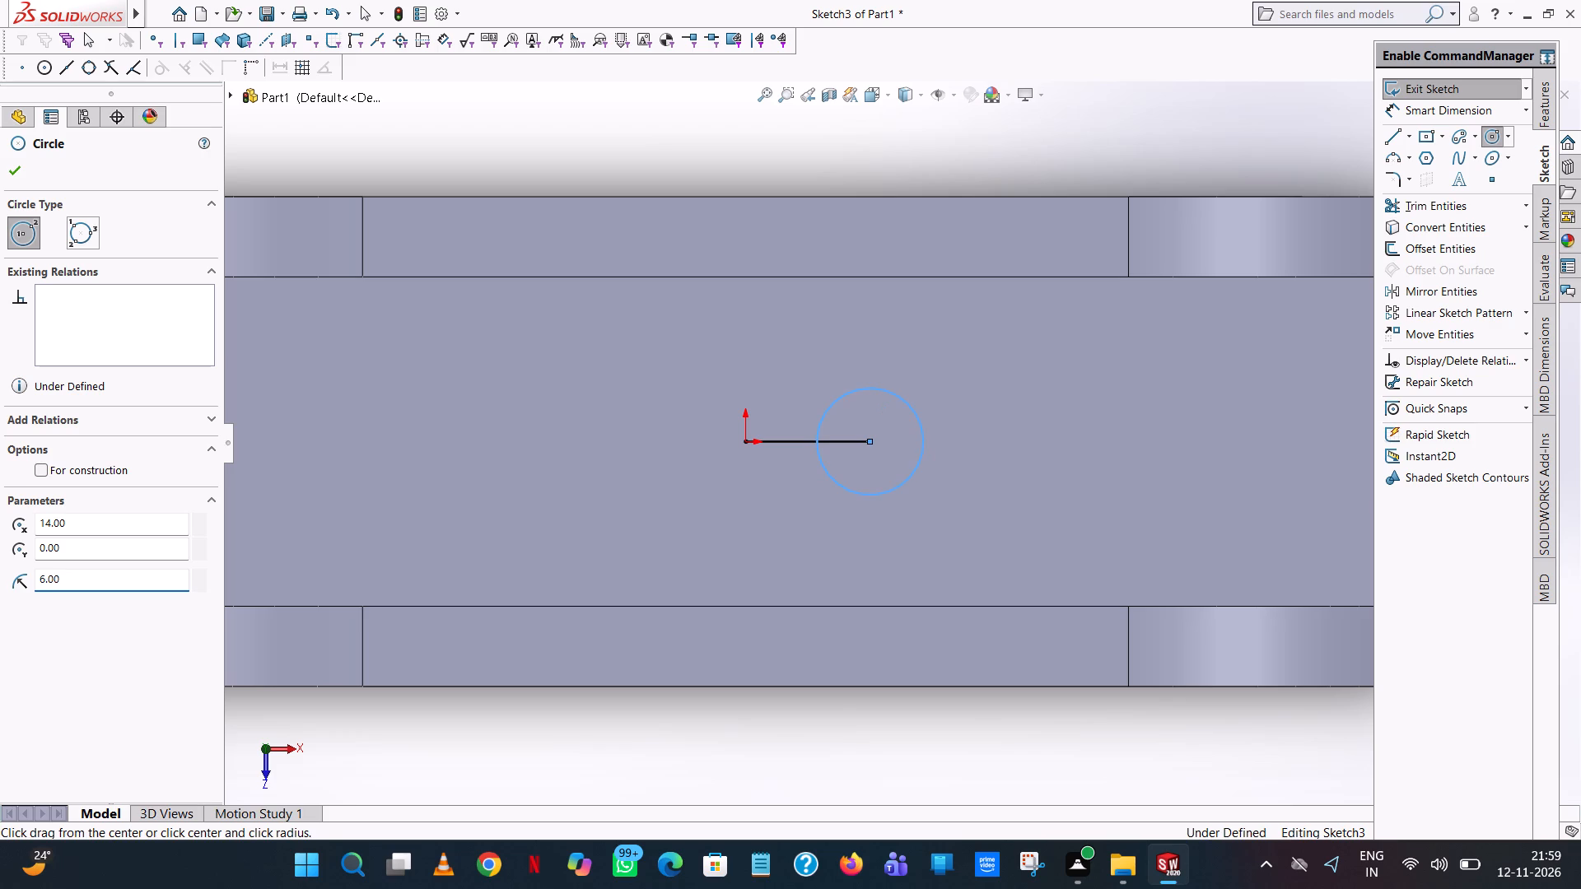
right_click(880, 389)
click(905, 401)
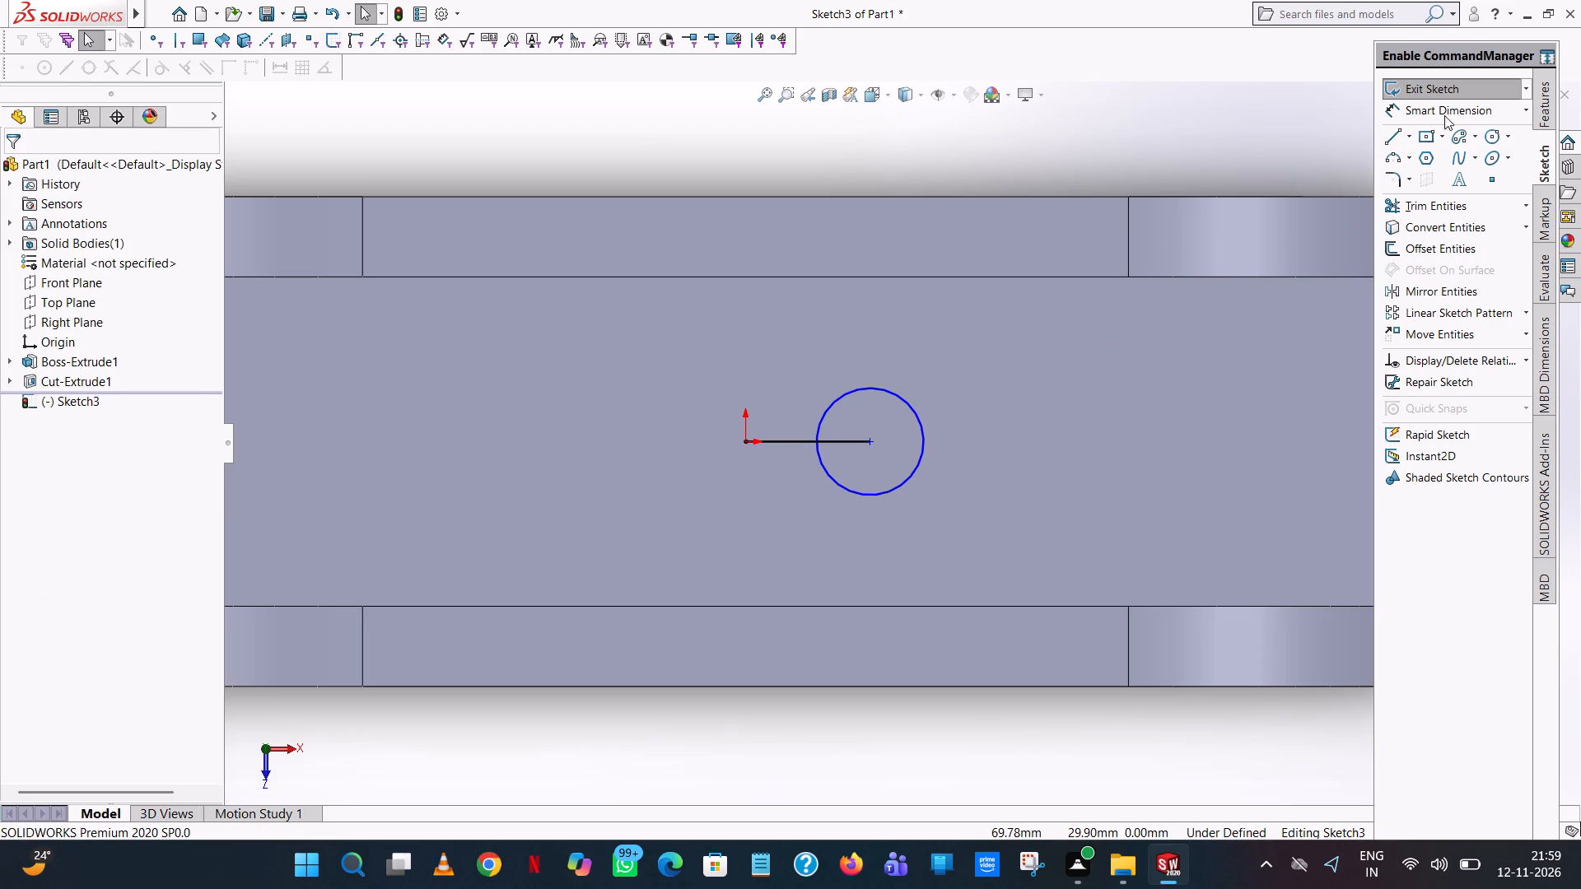
Draw a 33 mm horizontal line from the circle's centre, extending away from the origin.
click(1388, 134)
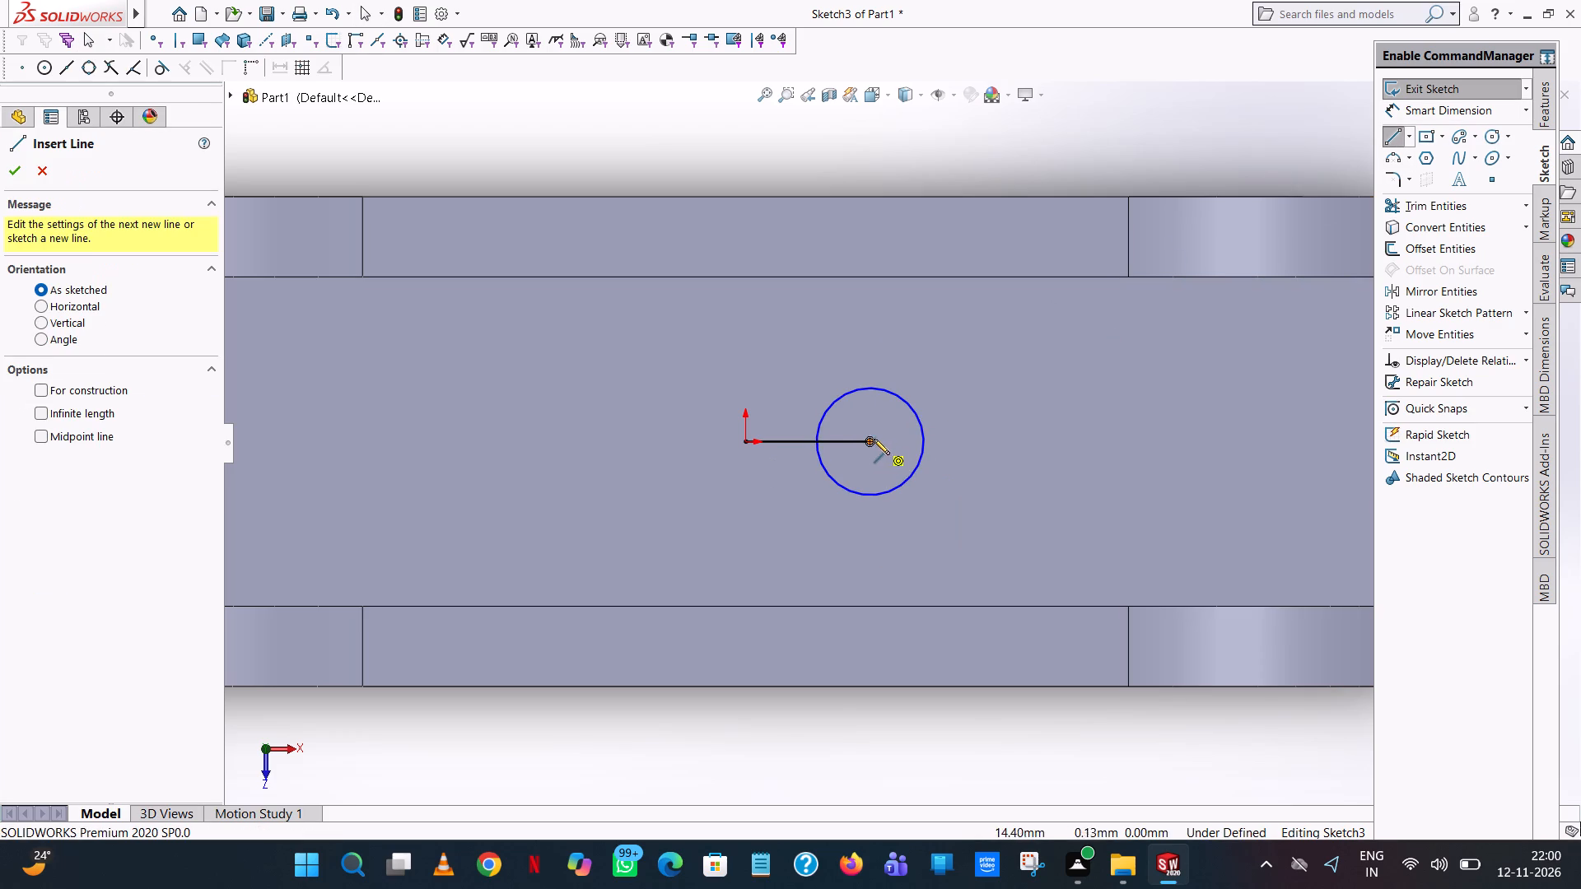
click(870, 441)
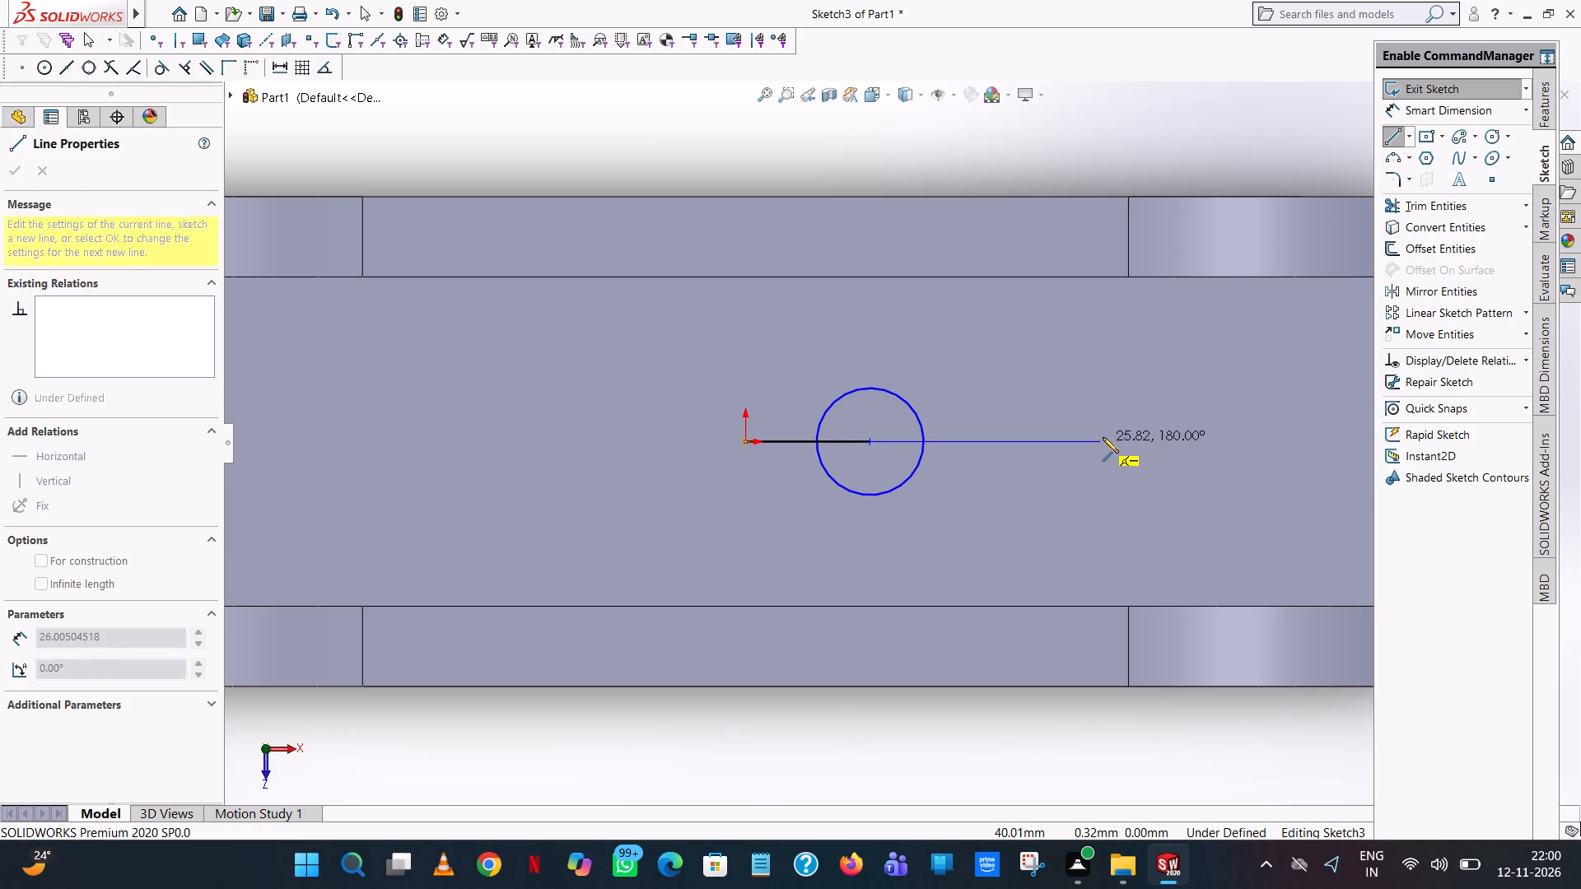
click(1103, 437)
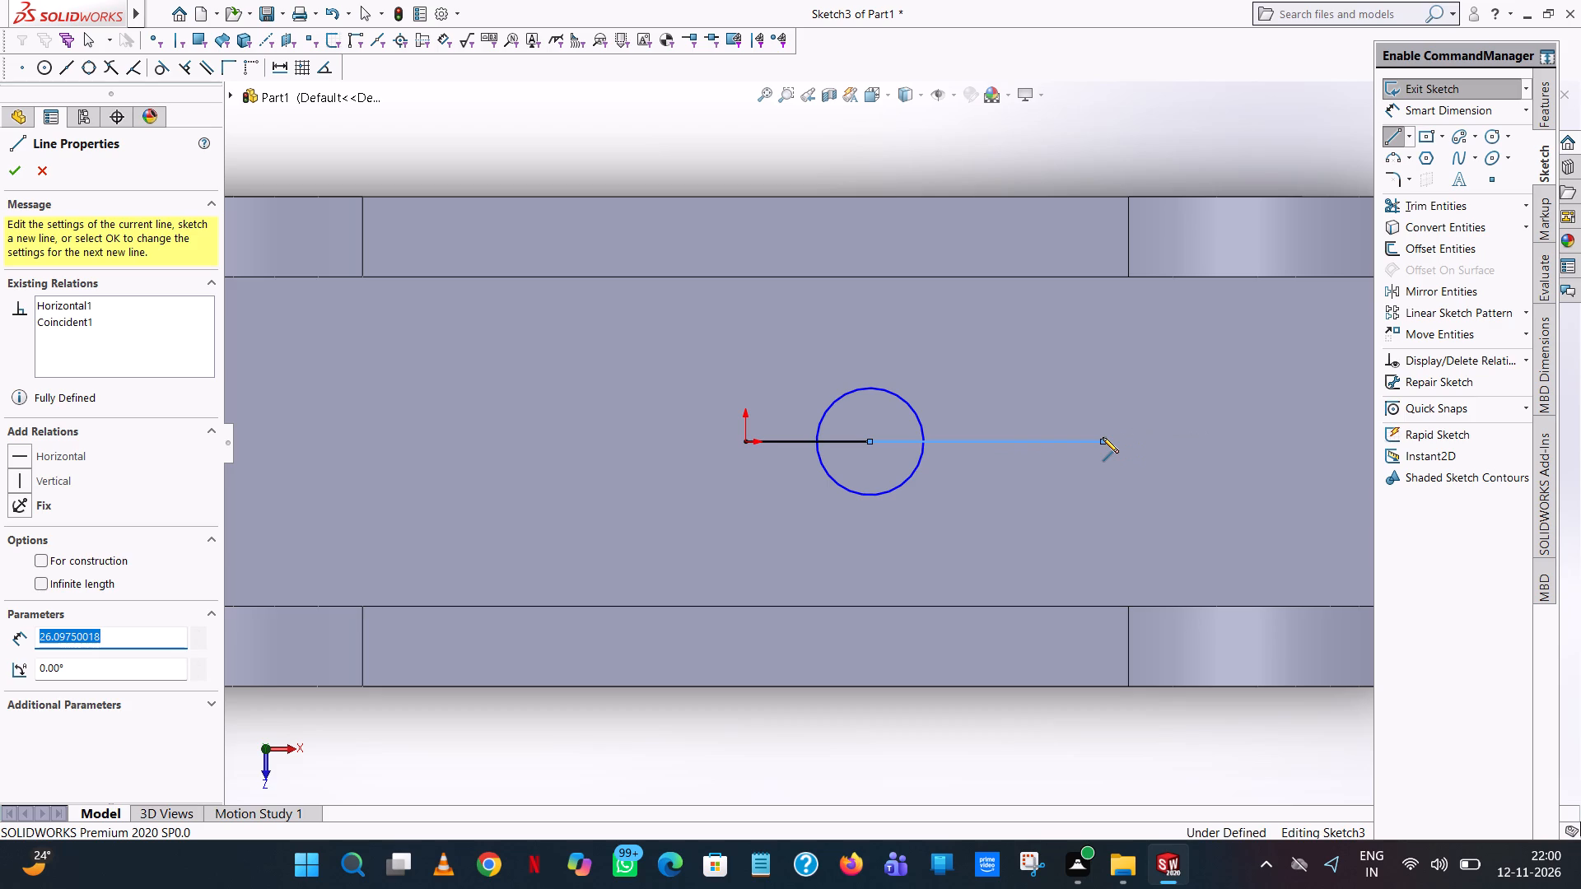
text(33)
key(Return)
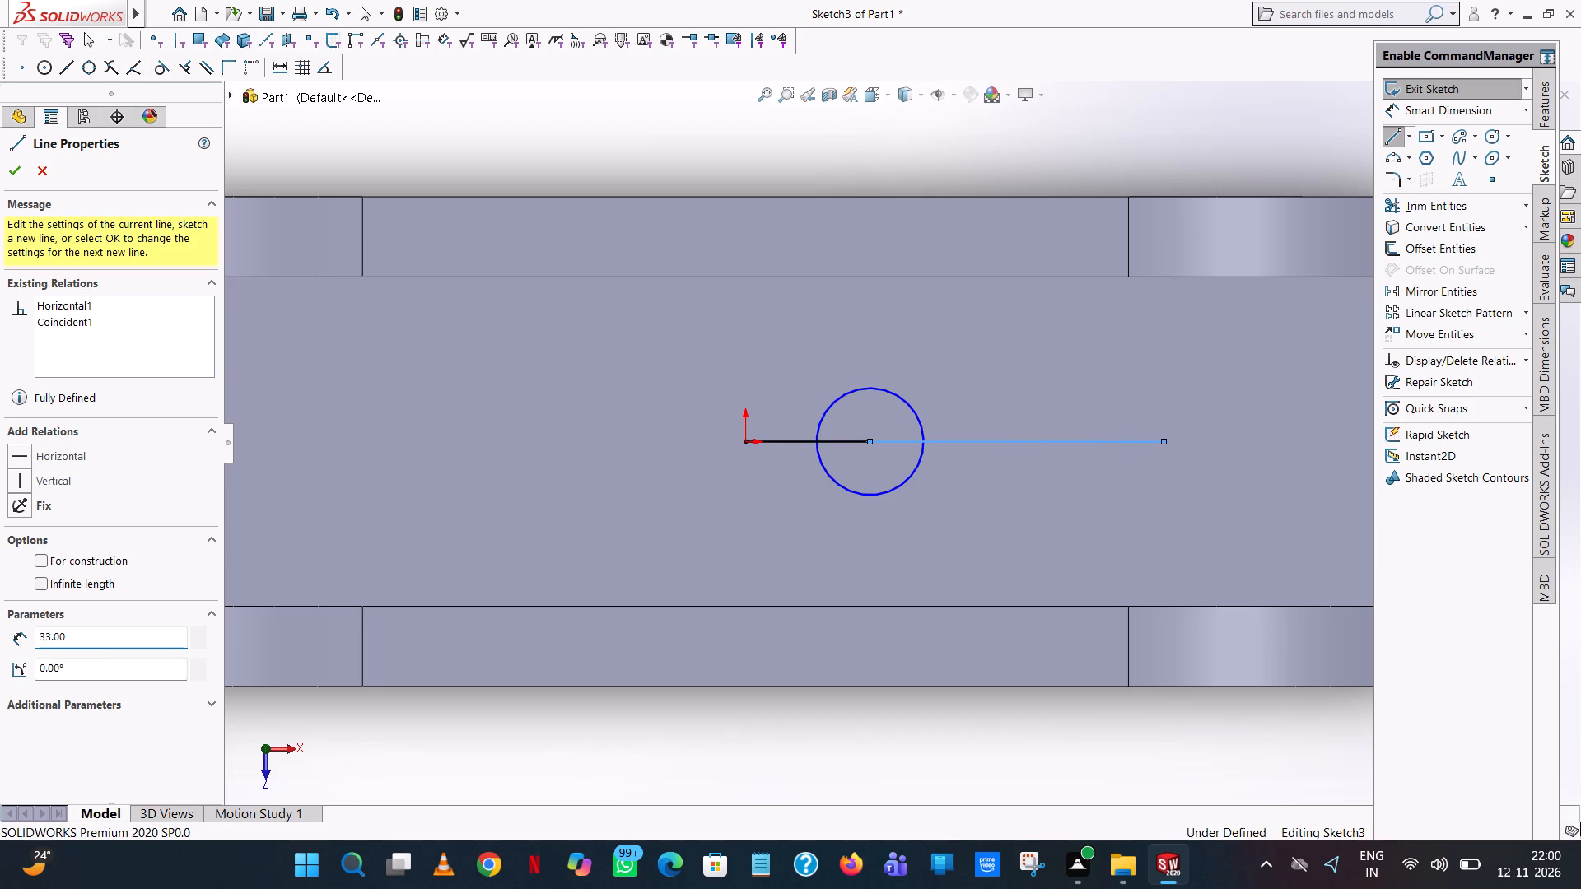
right_click(1103, 437)
click(1152, 454)
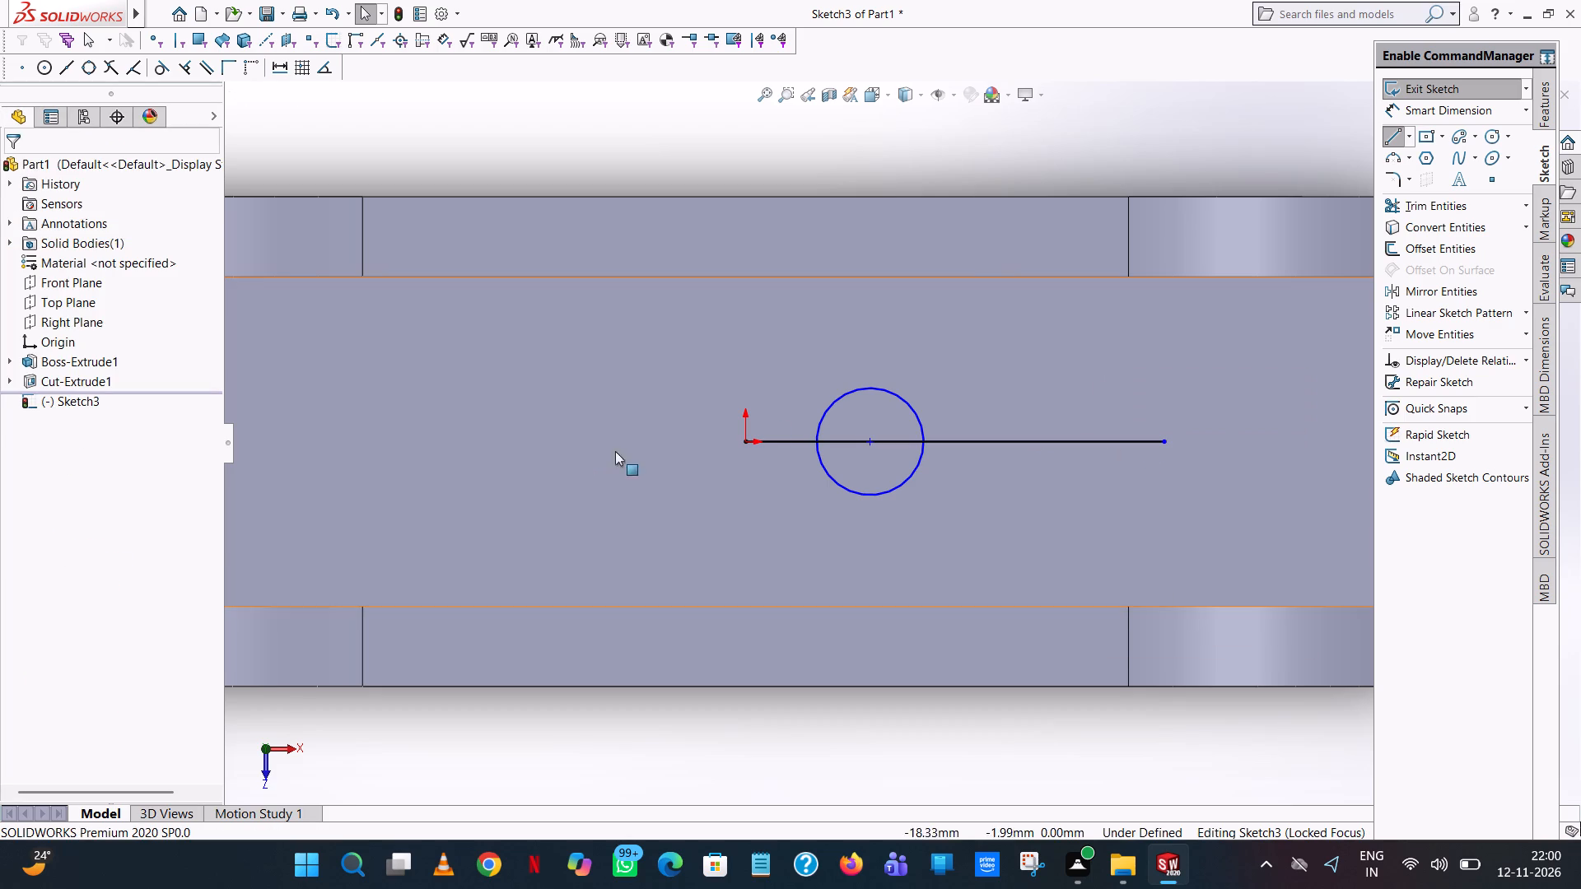
Draw a second circle of radius 6 mm centred on the free end of the 33 mm line.
click(1484, 138)
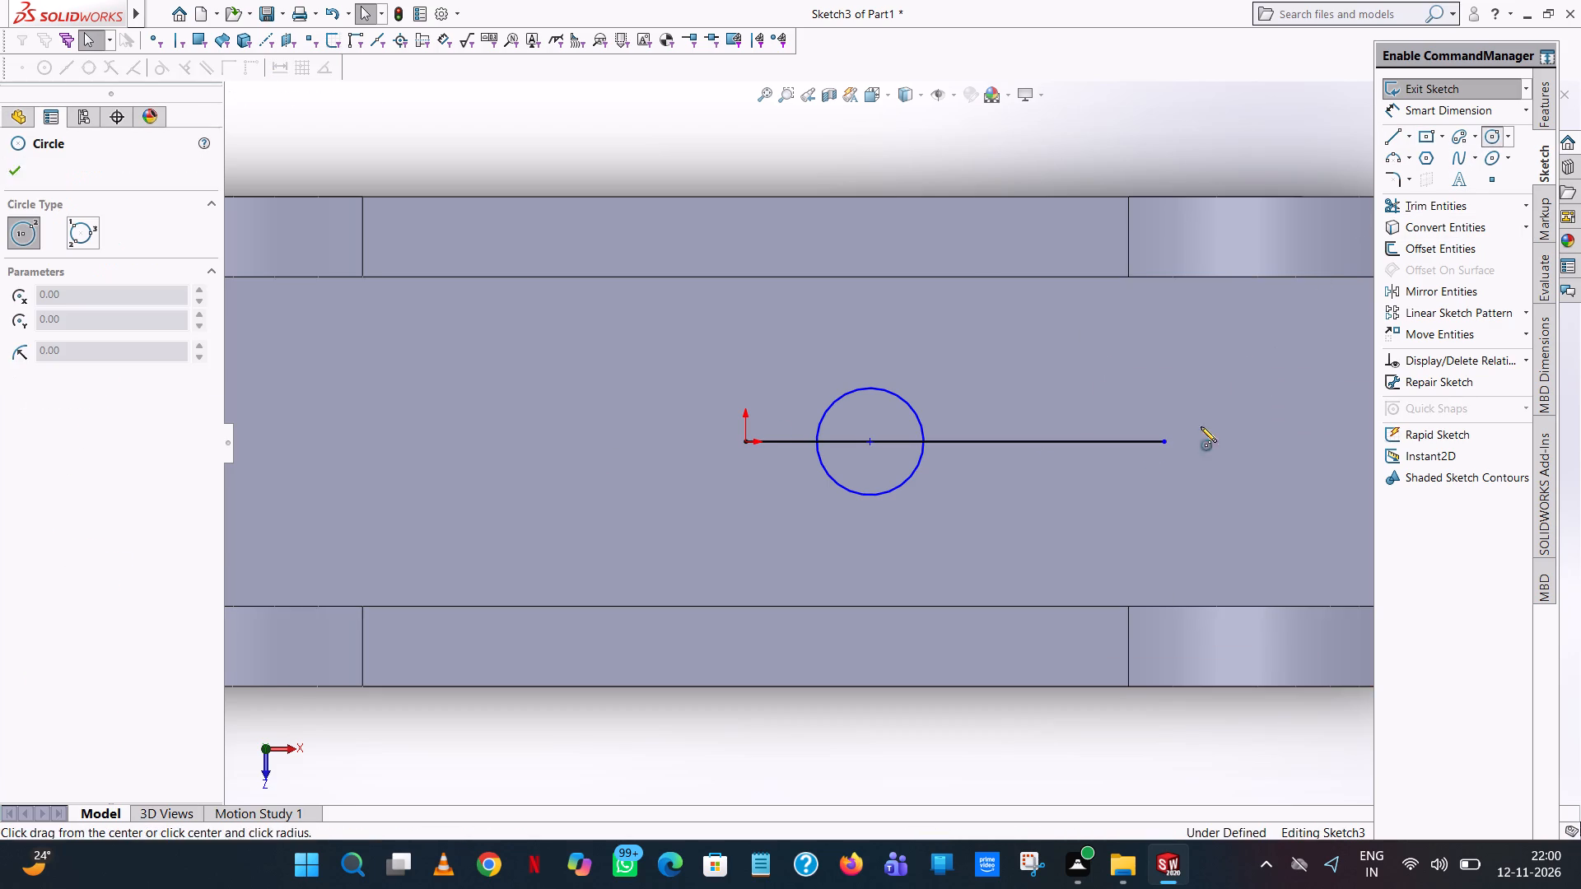
click(1161, 440)
click(1186, 379)
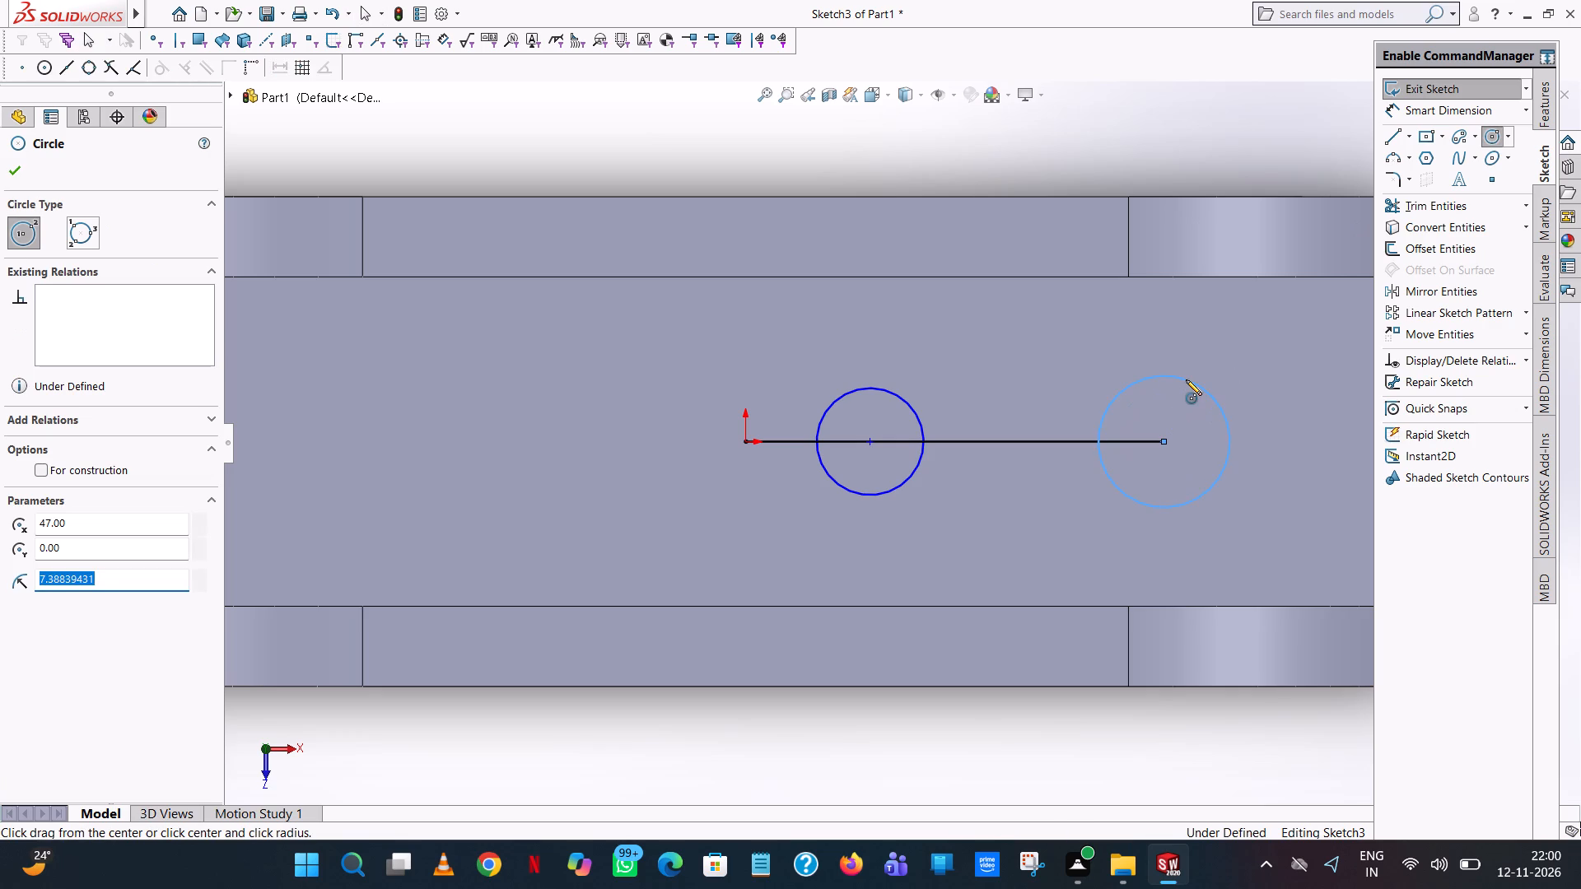
key(6)
key(Return)
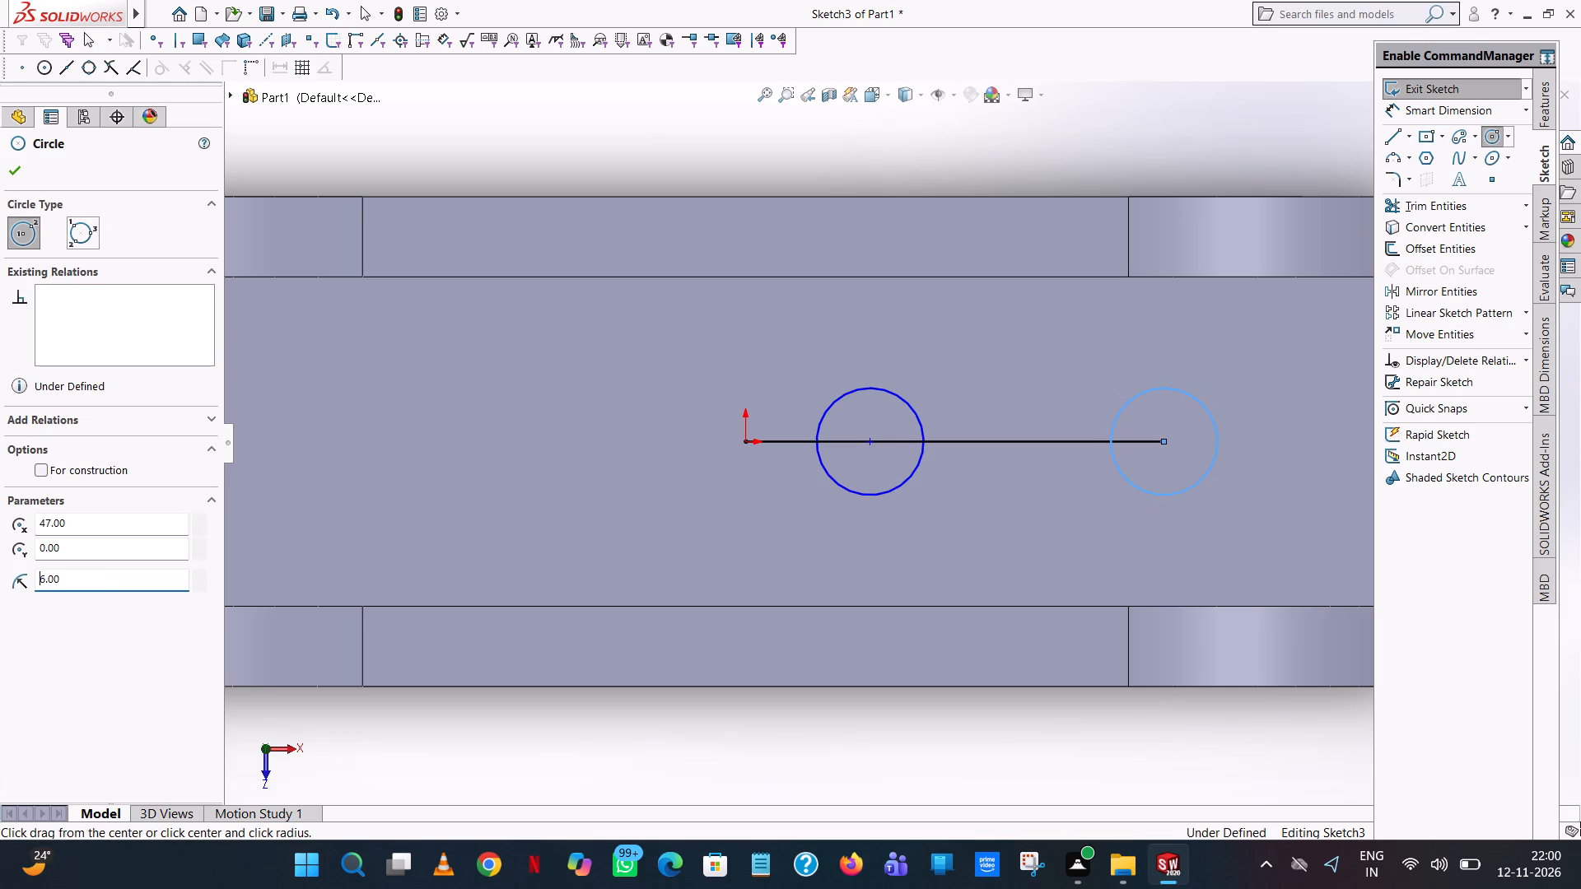
right_click(1182, 379)
click(1243, 404)
click(1251, 392)
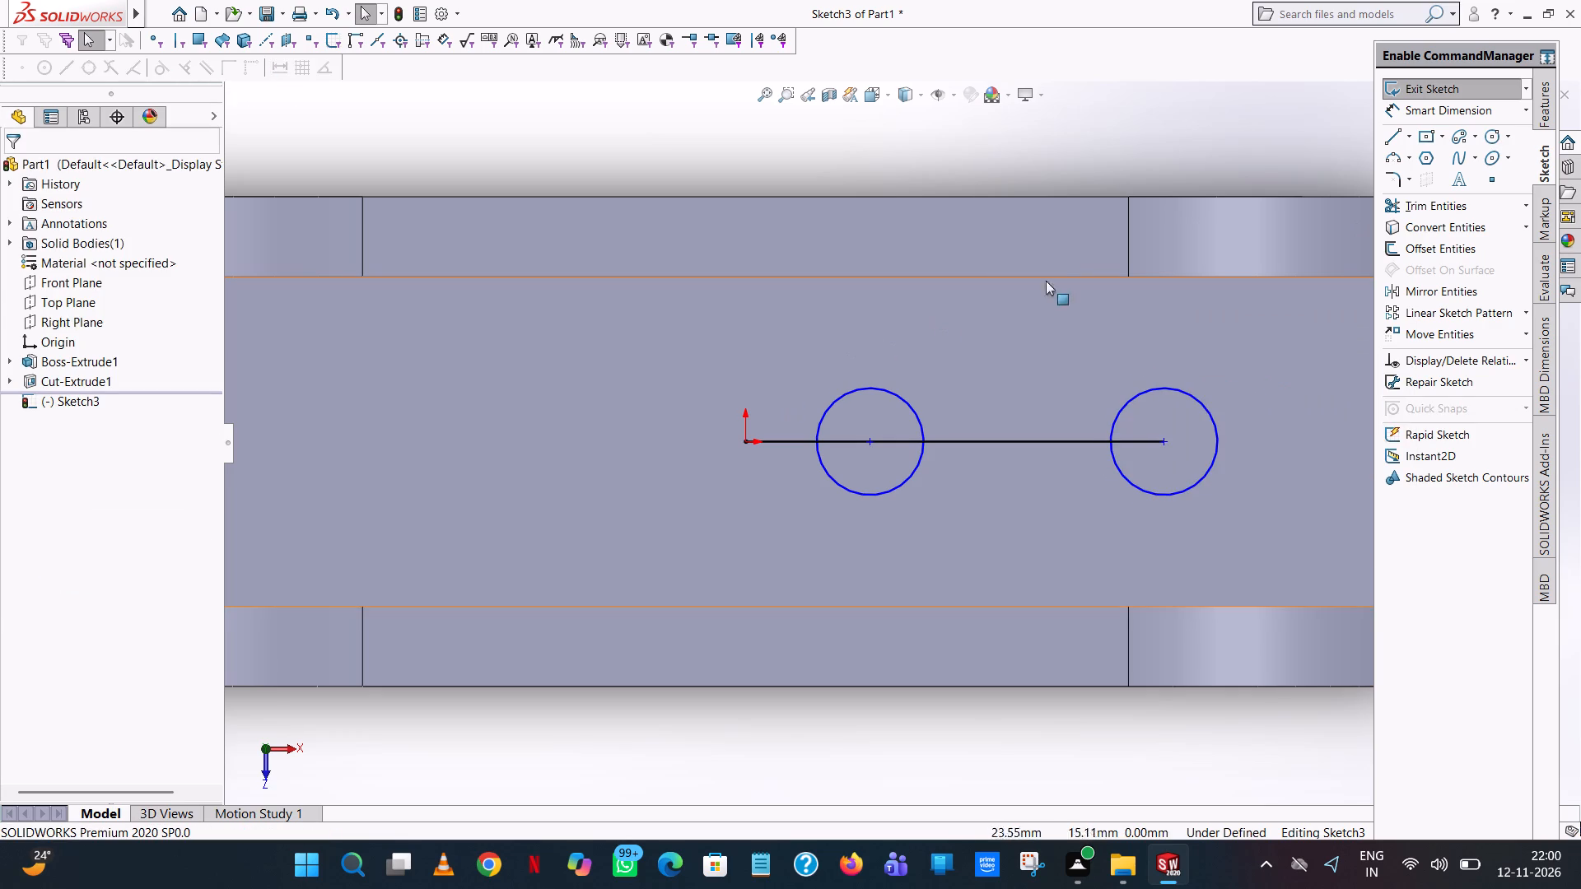
Join the two circles with horizontal lines between their topmost points and between their bottommost points.
click(1400, 135)
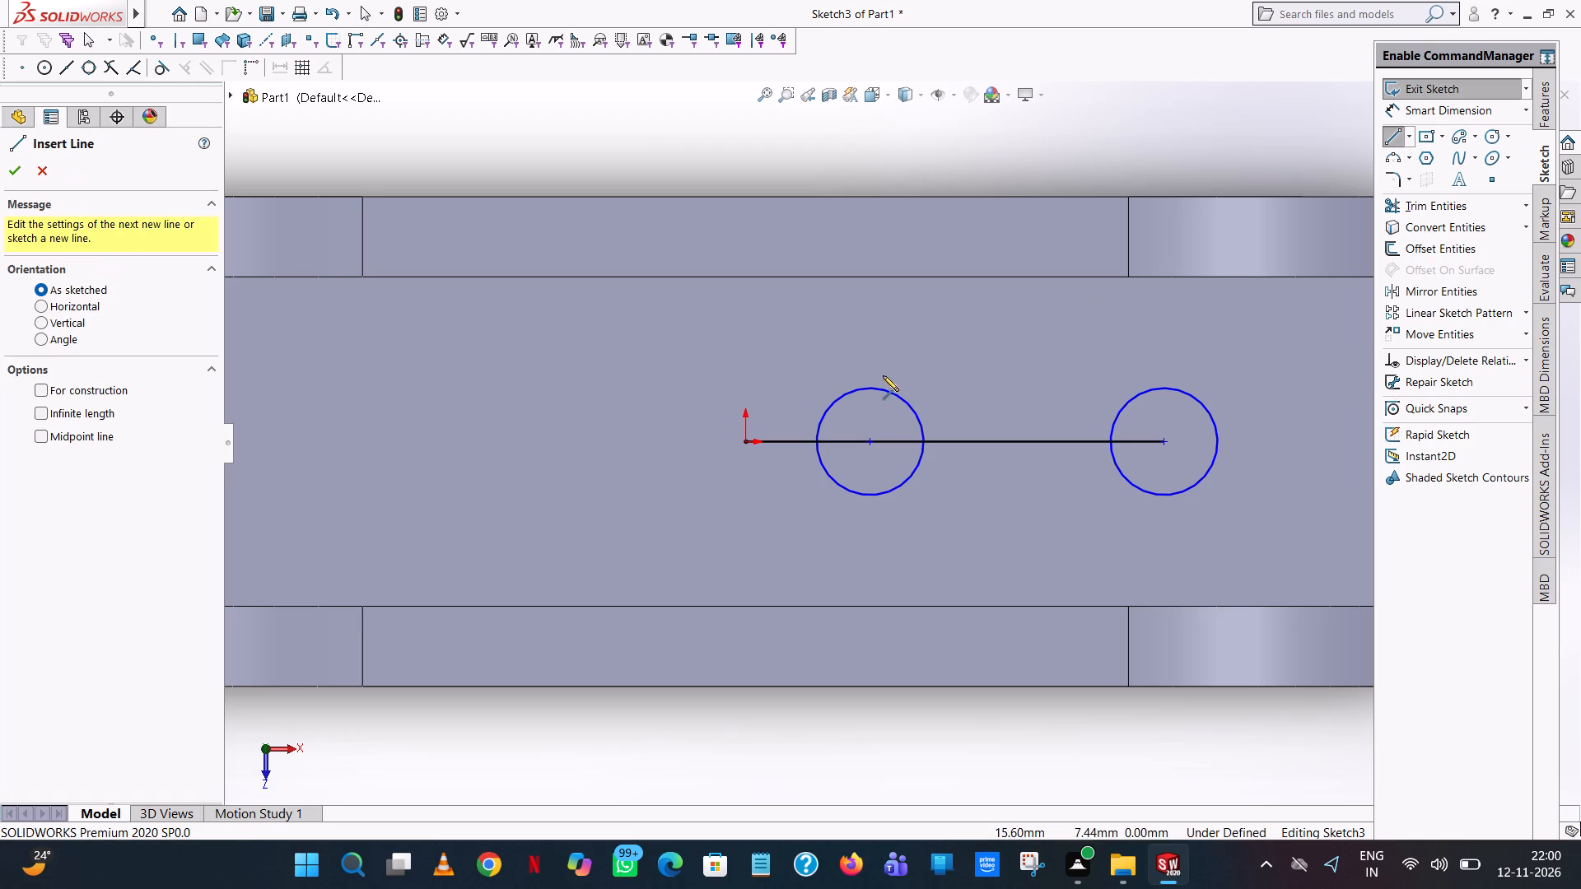
click(869, 387)
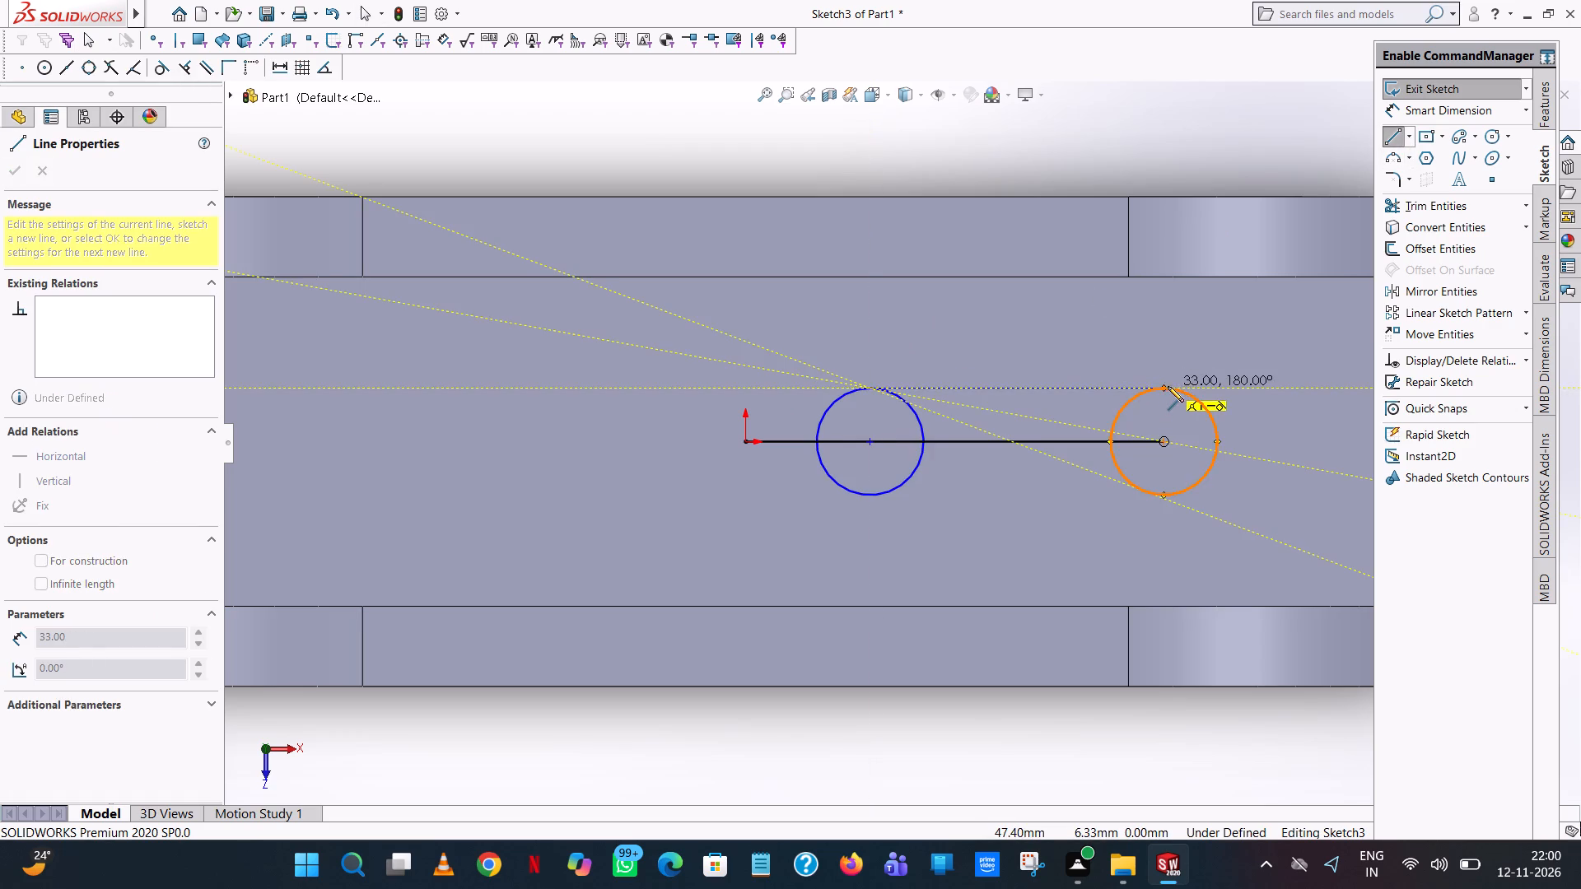
click(1164, 387)
right_click(1164, 387)
click(1205, 398)
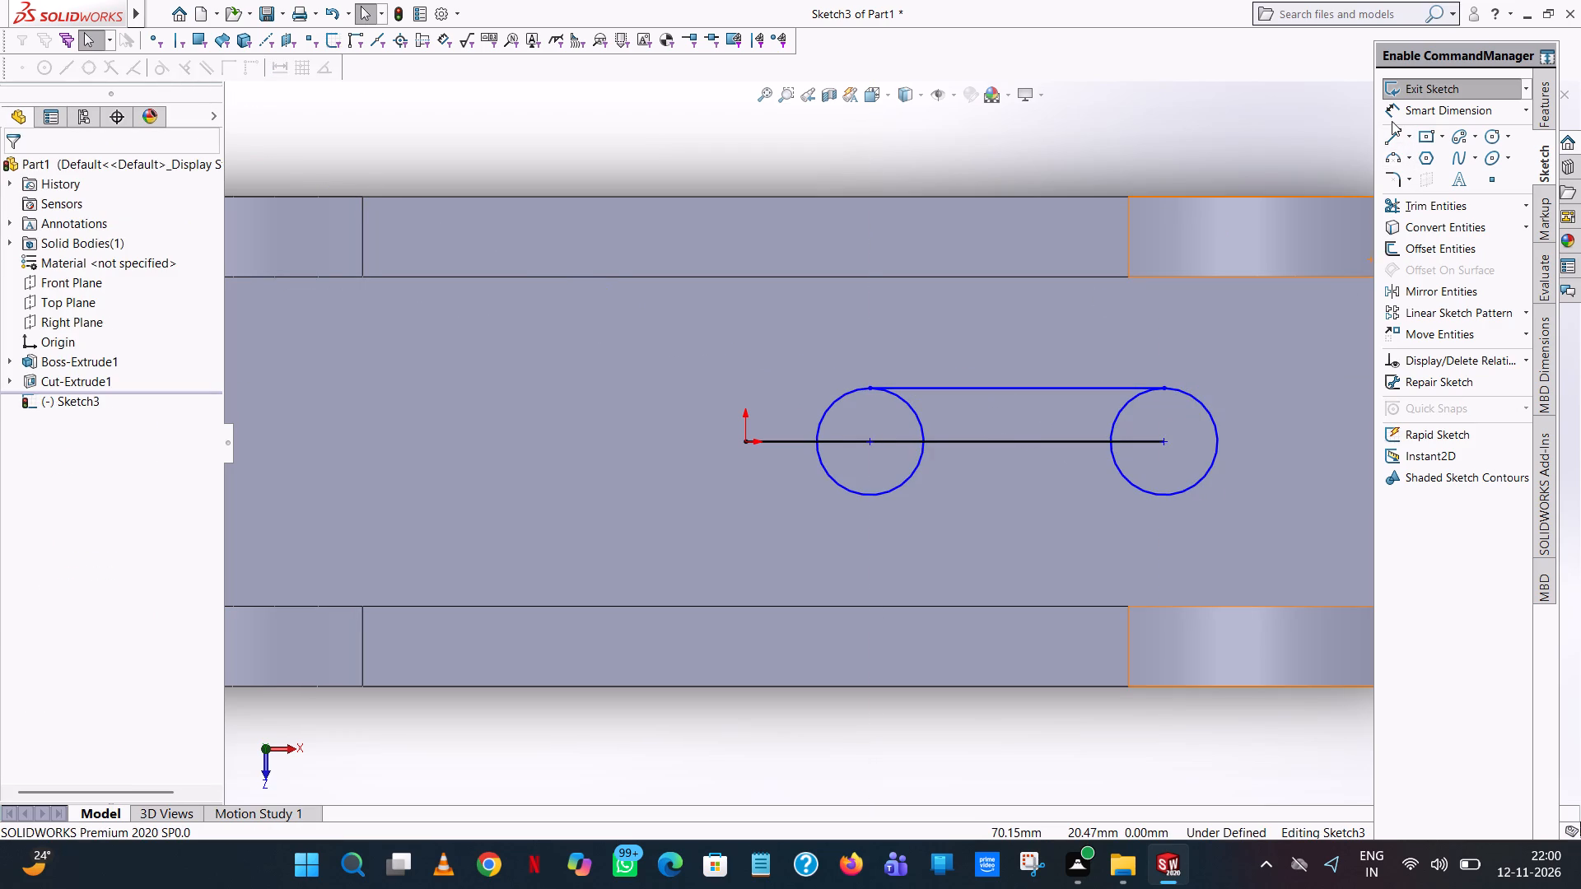
click(1392, 121)
click(1392, 143)
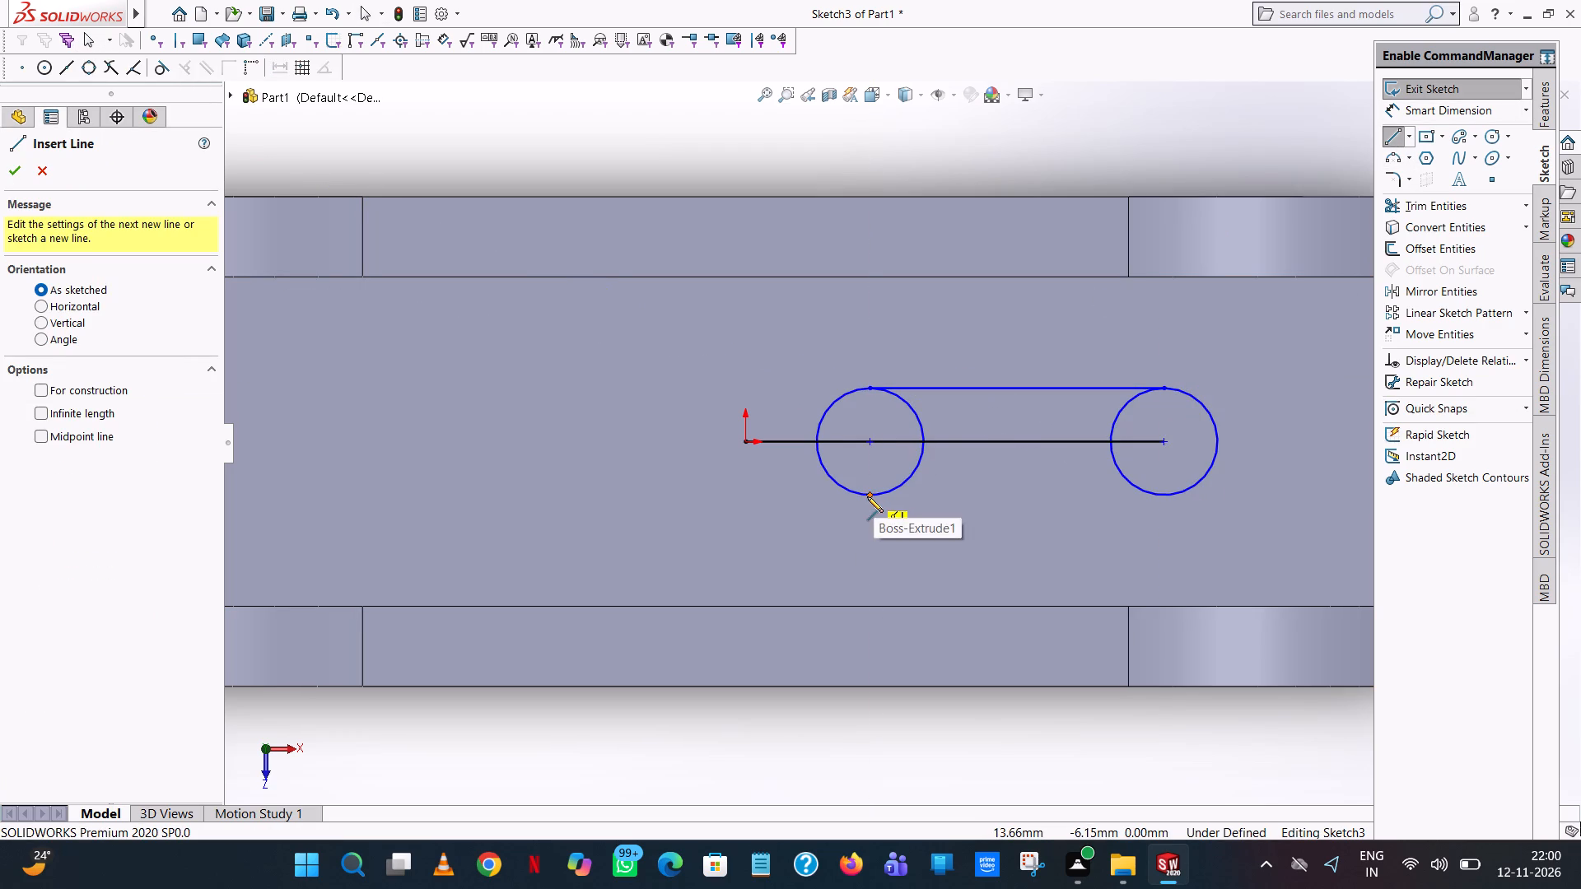
click(867, 496)
click(1165, 494)
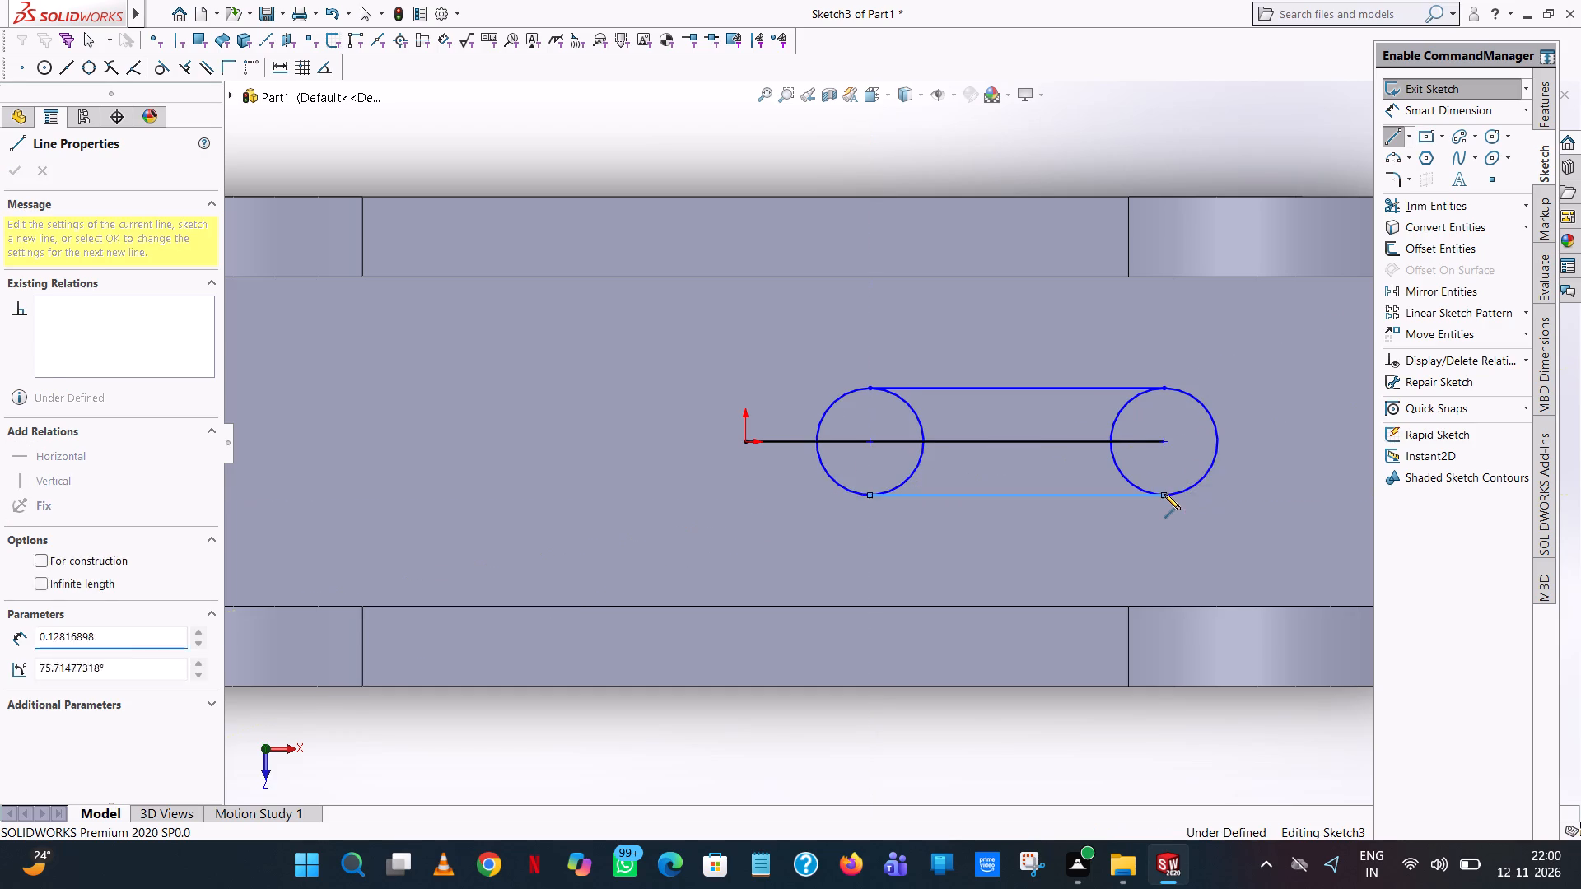
right_click(1164, 494)
click(1194, 500)
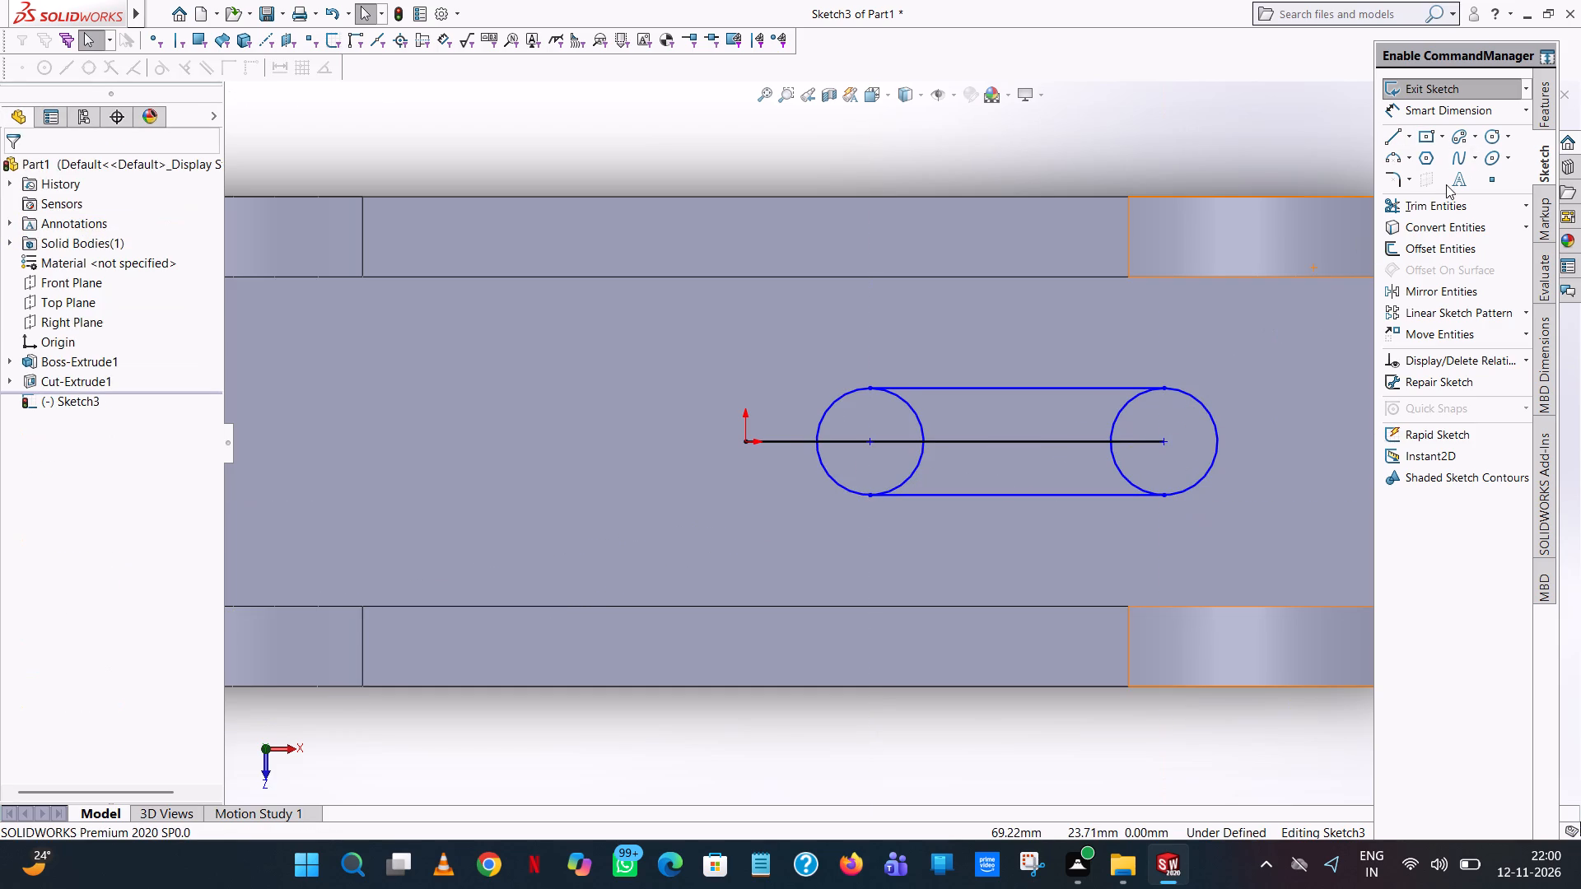
Trim away the inner circle halves and the horizontal centre lines, leaving only the closed slot outline.
click(1433, 196)
click(1118, 412)
click(1136, 439)
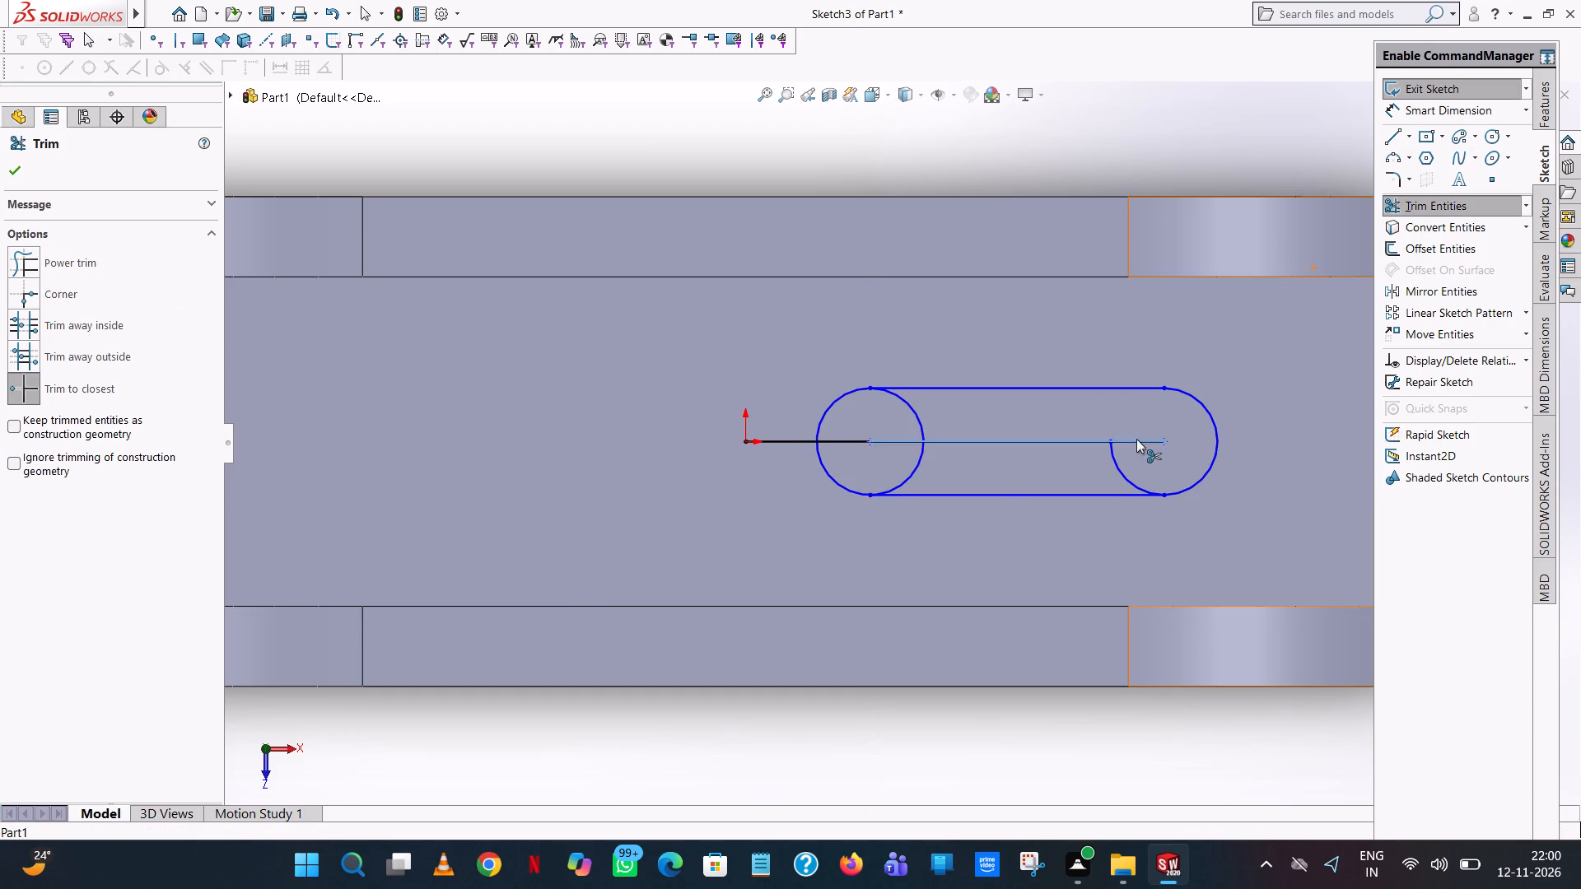
click(1118, 459)
click(1098, 436)
click(1077, 444)
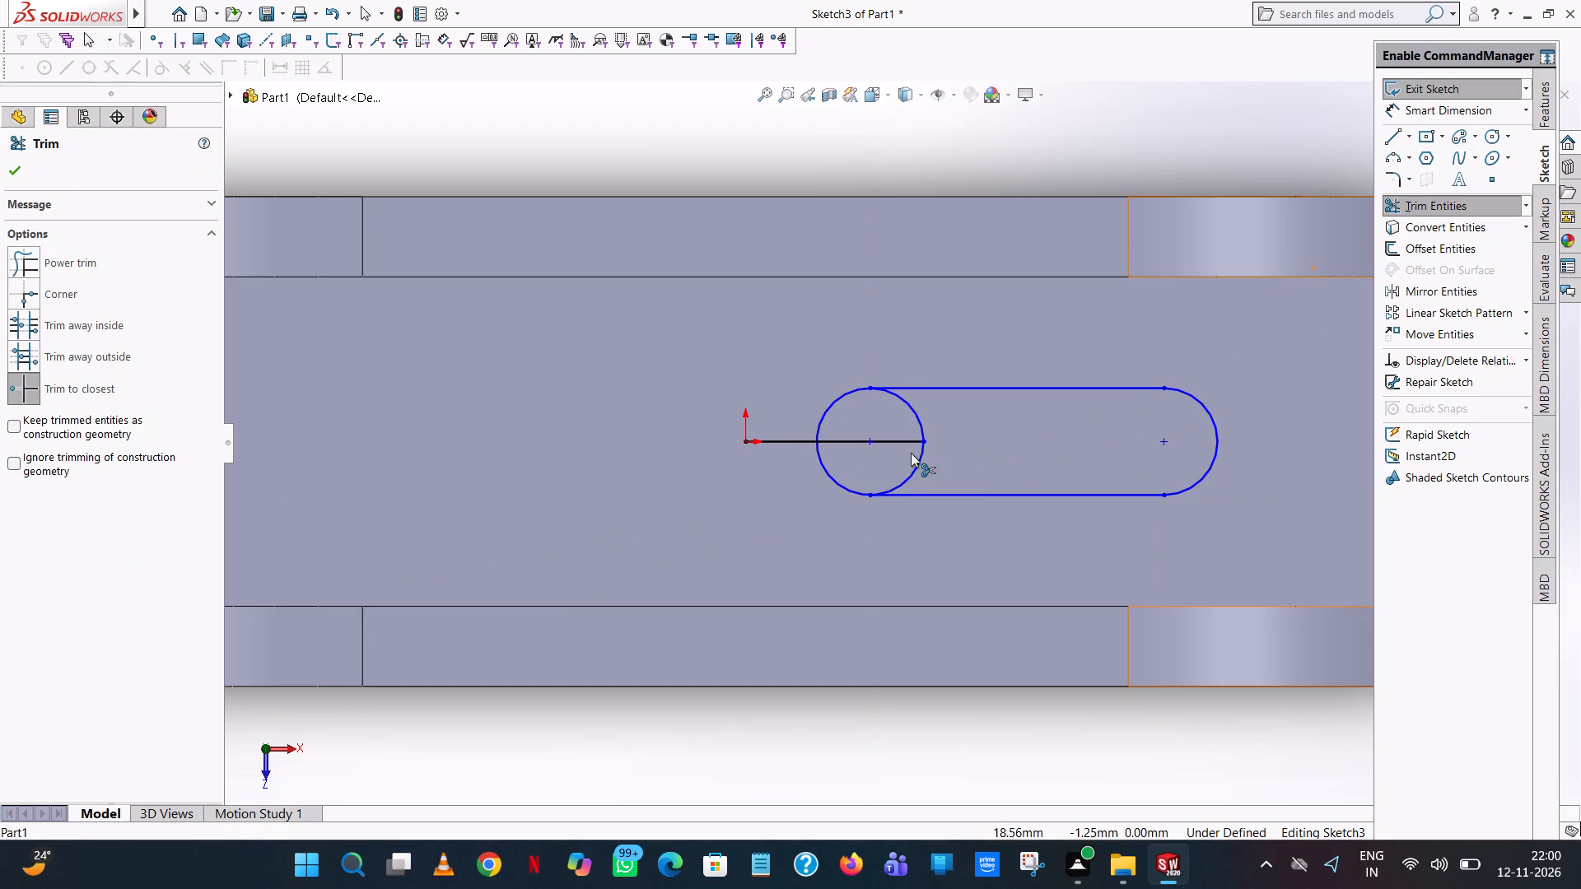
double_click(911, 453)
click(921, 449)
click(921, 442)
click(921, 425)
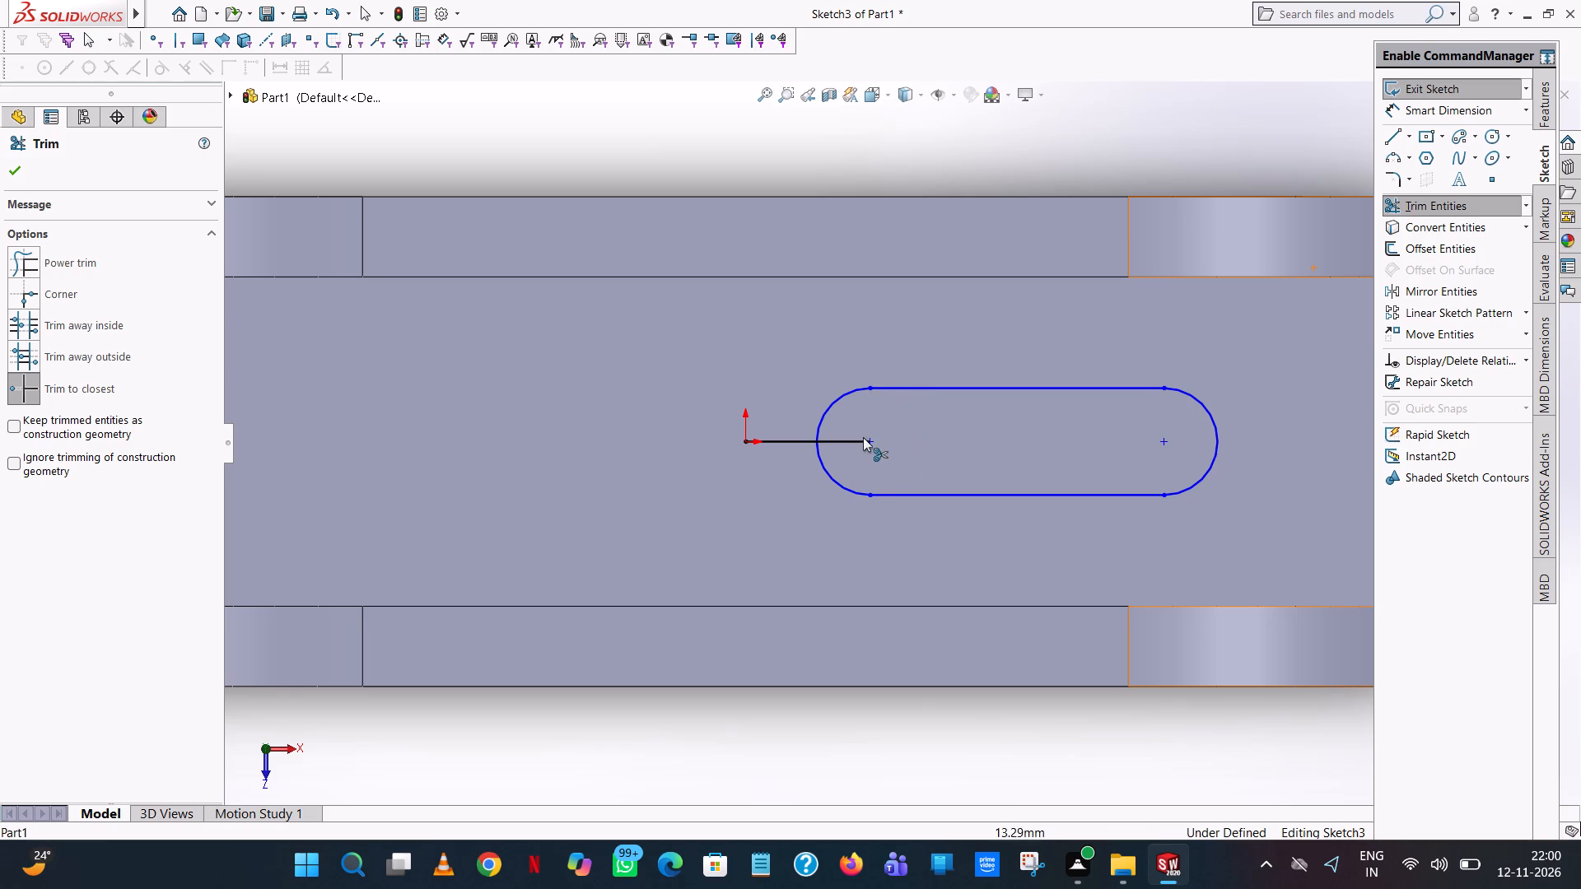
click(862, 437)
click(790, 443)
scroll(469, 355, up, 4)
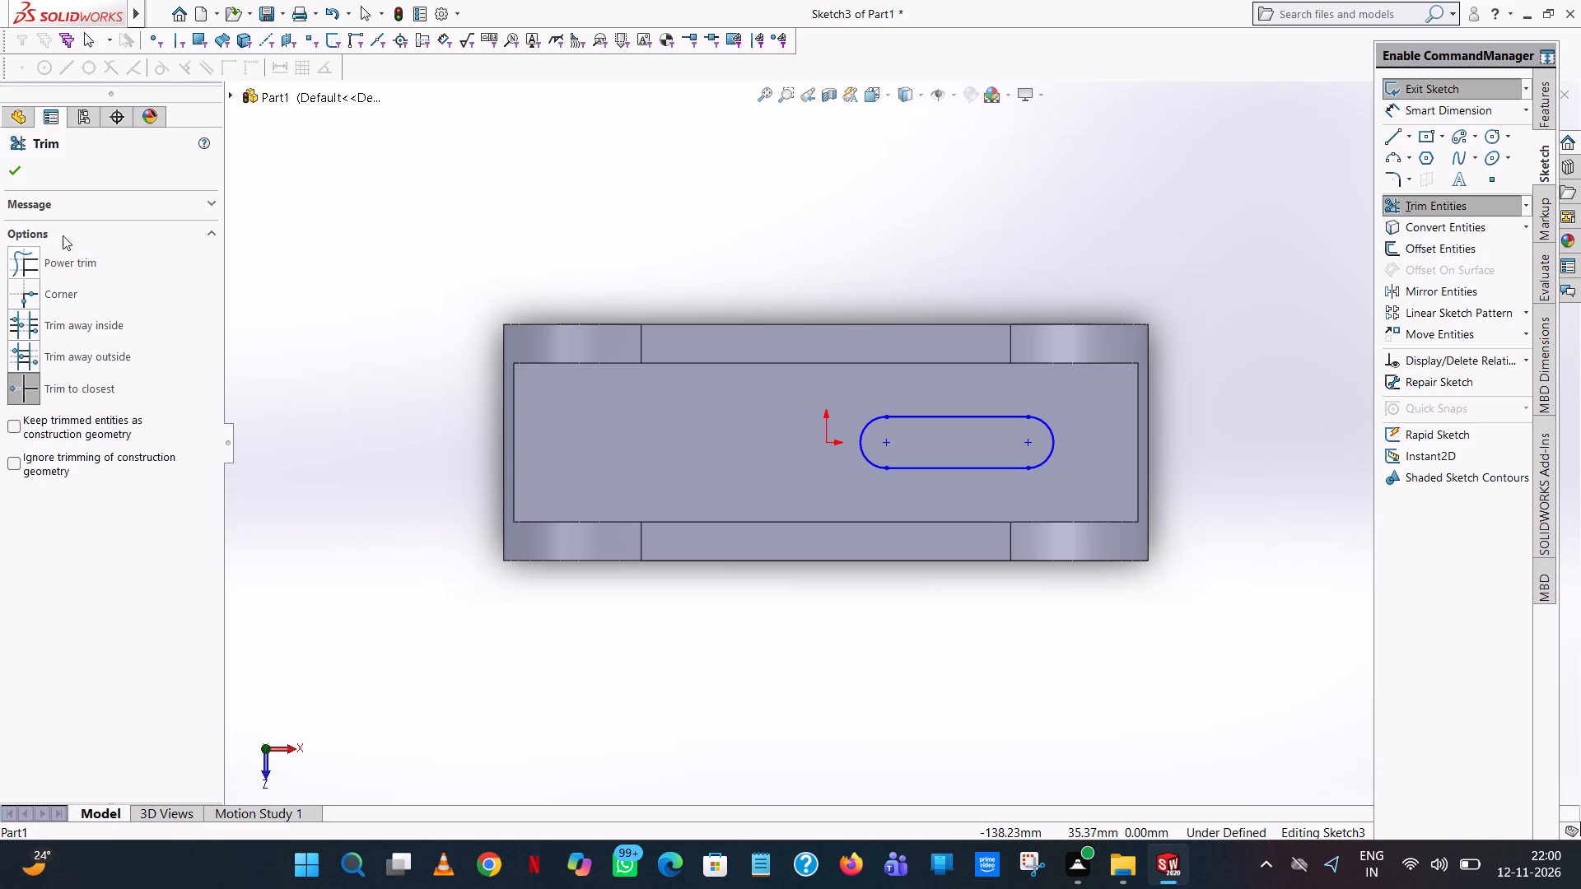
click(9, 172)
Draw a vertical line about 13.9 mm long downward from the origin as the mirror axis.
click(1394, 141)
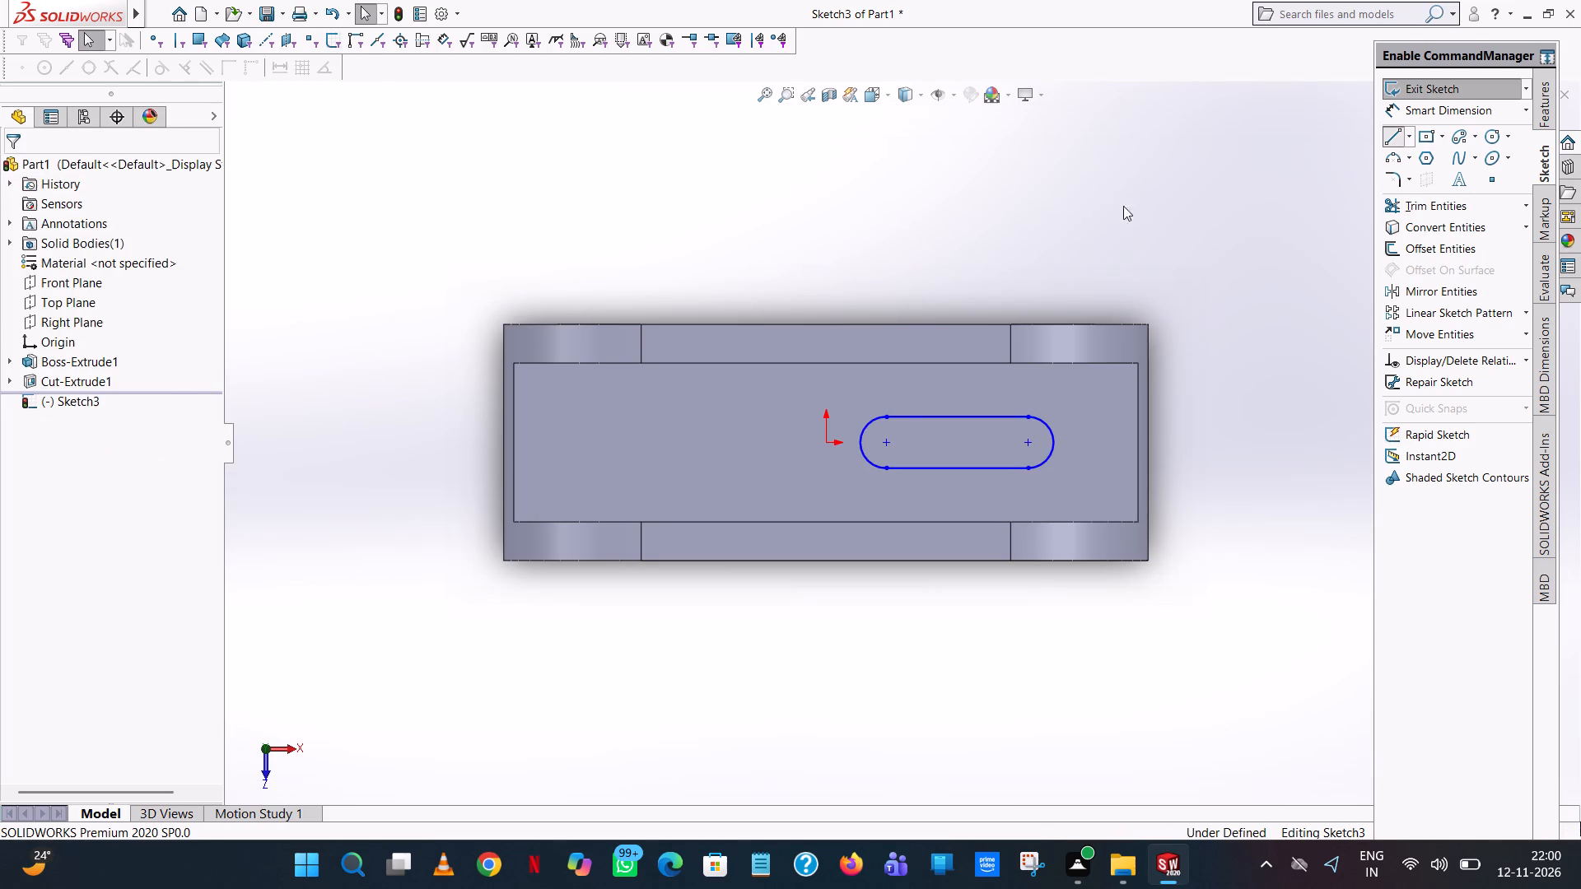
click(828, 441)
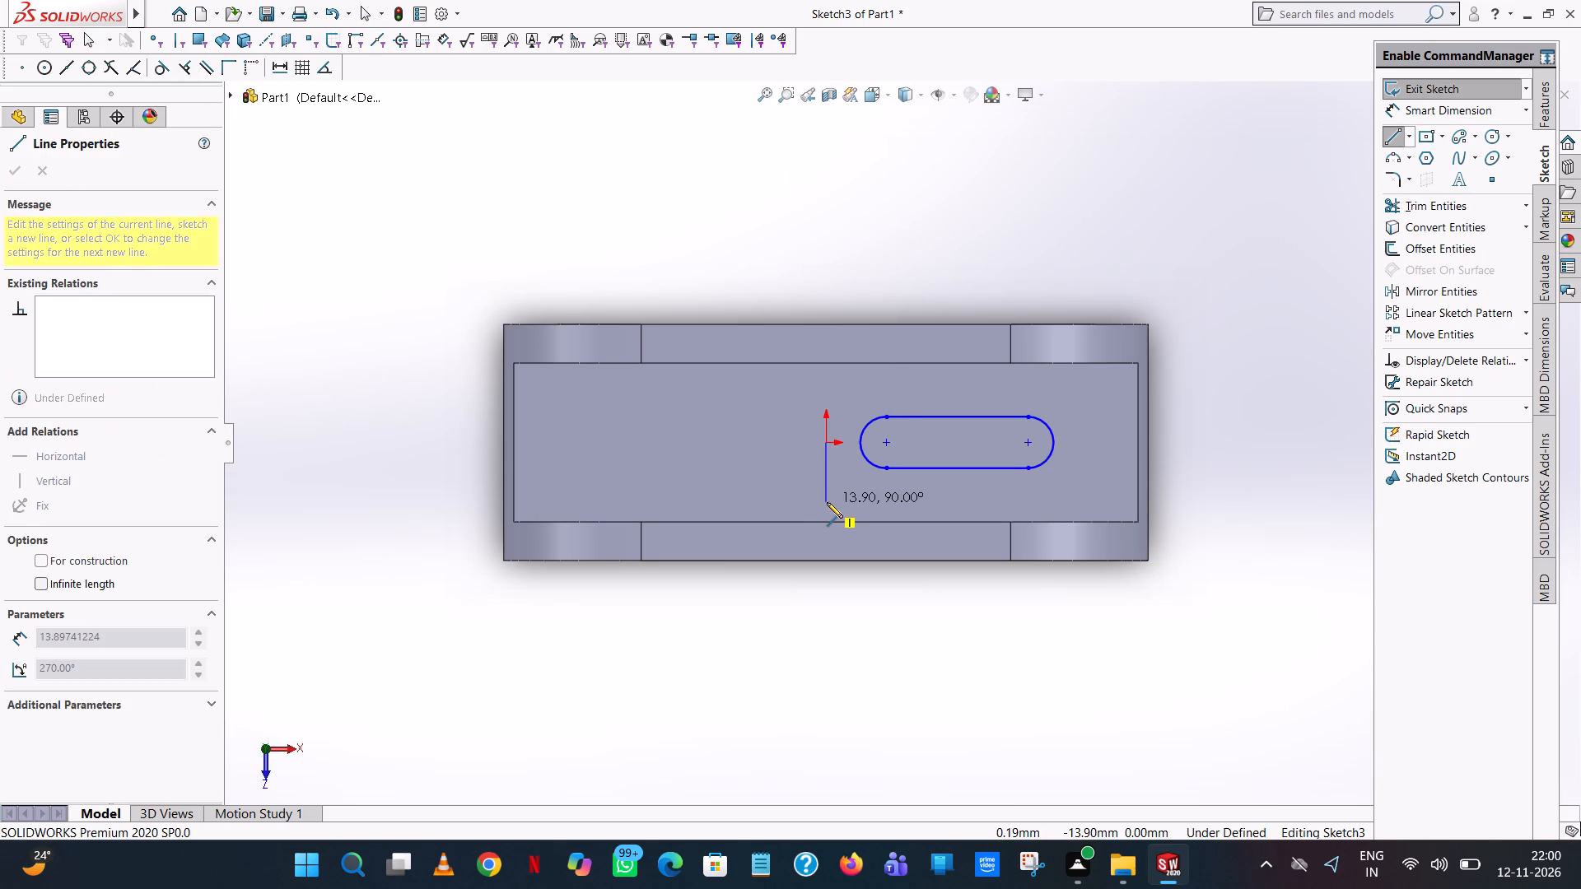
click(827, 502)
right_click(827, 502)
click(860, 510)
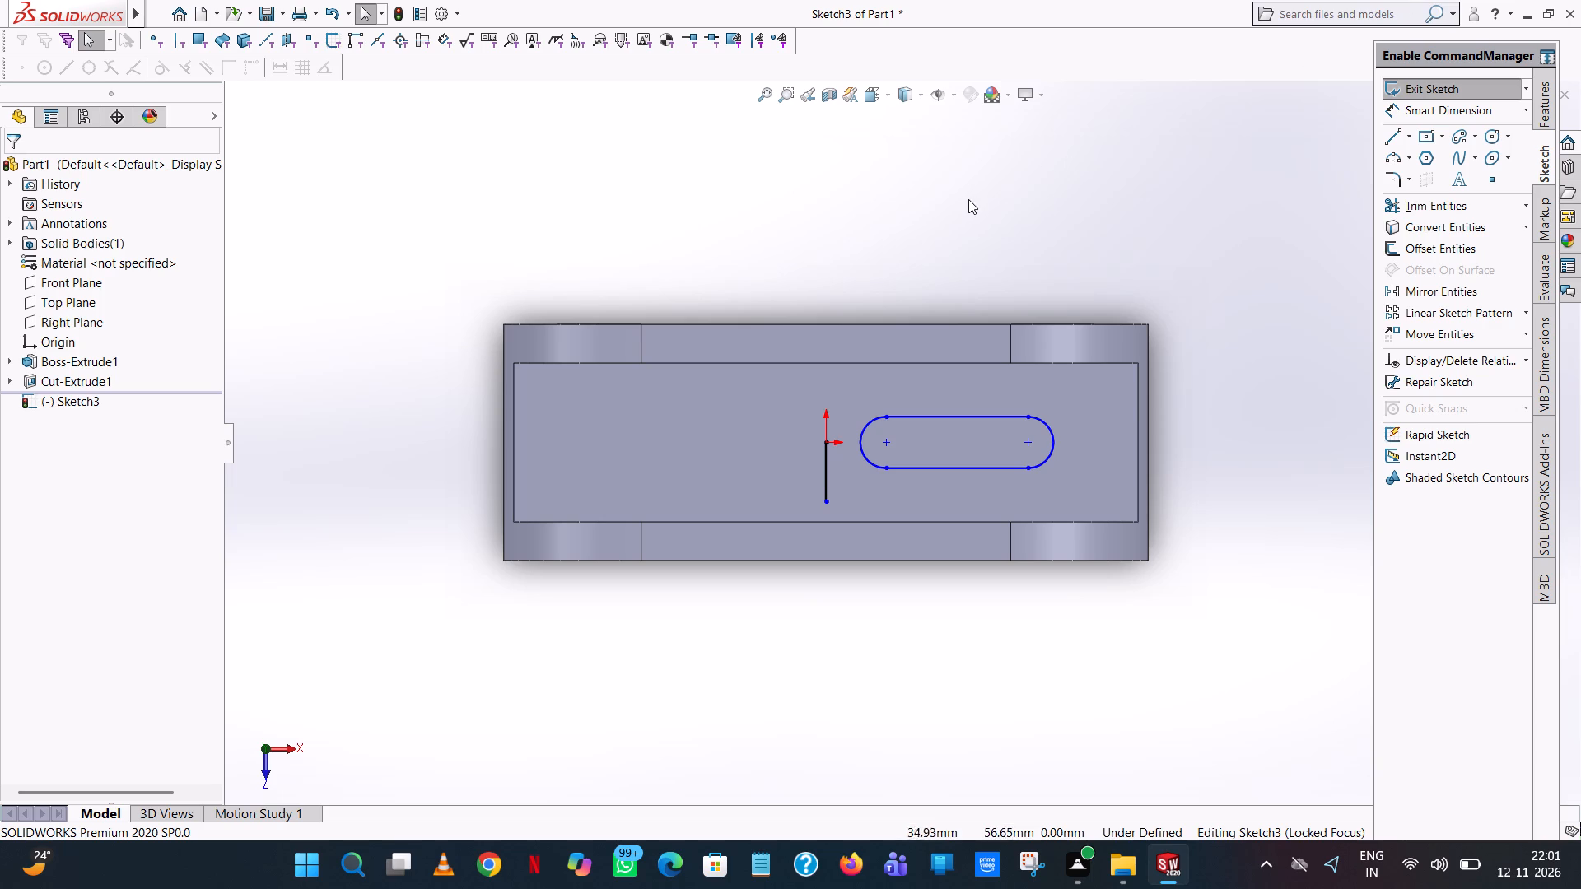
Mirror the slot's two lines and two arcs about the vertical line at the origin, keeping the original.
click(1445, 286)
drag(1074, 394, 848, 431)
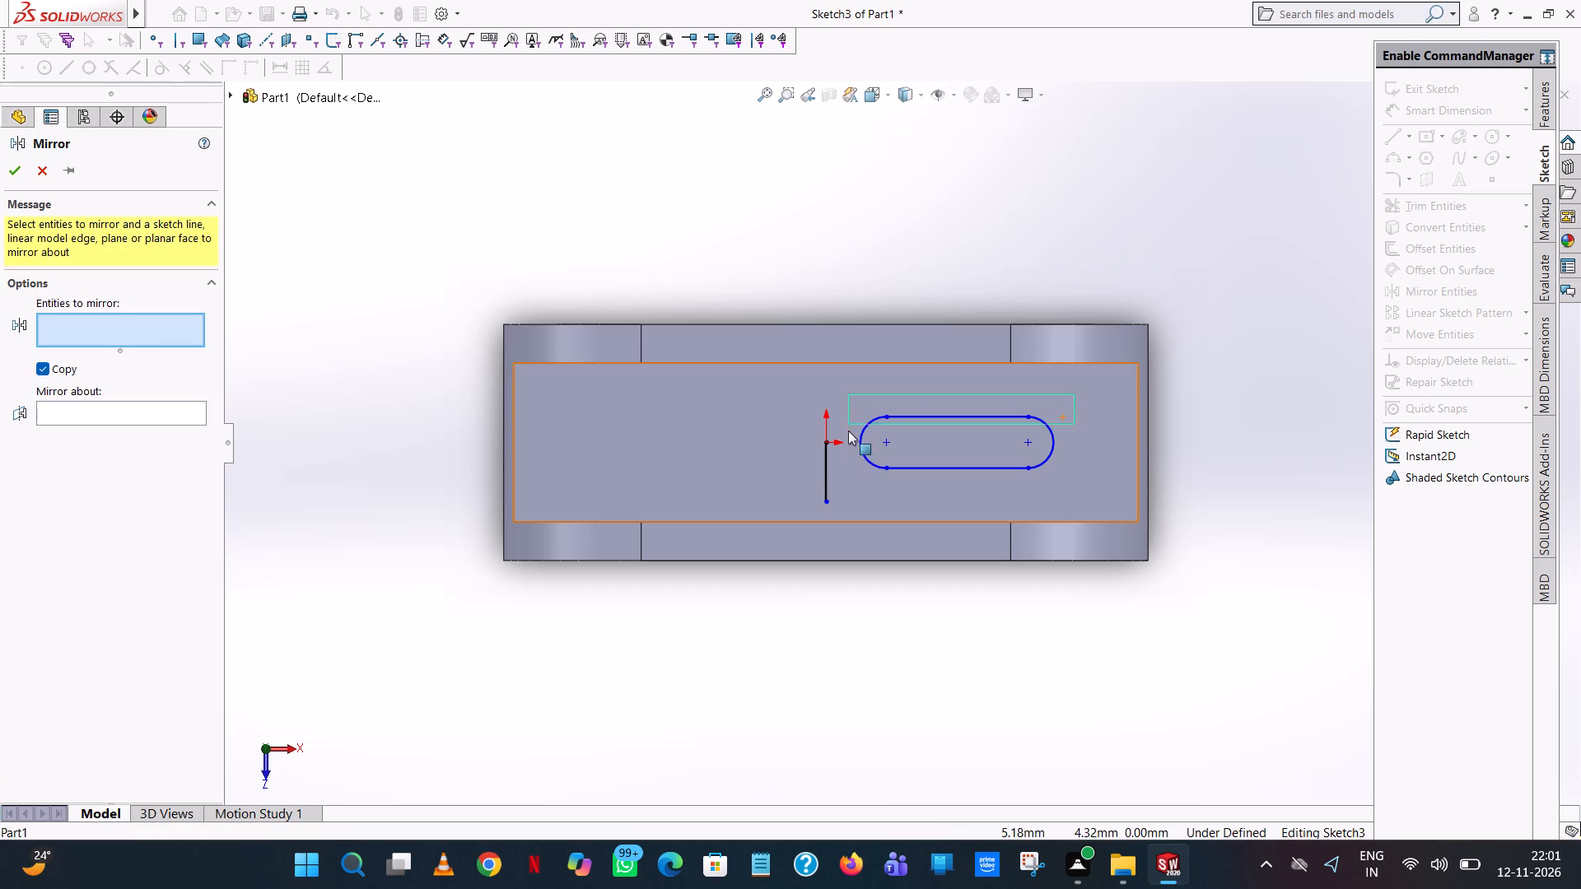
drag(848, 431, 844, 519)
click(91, 472)
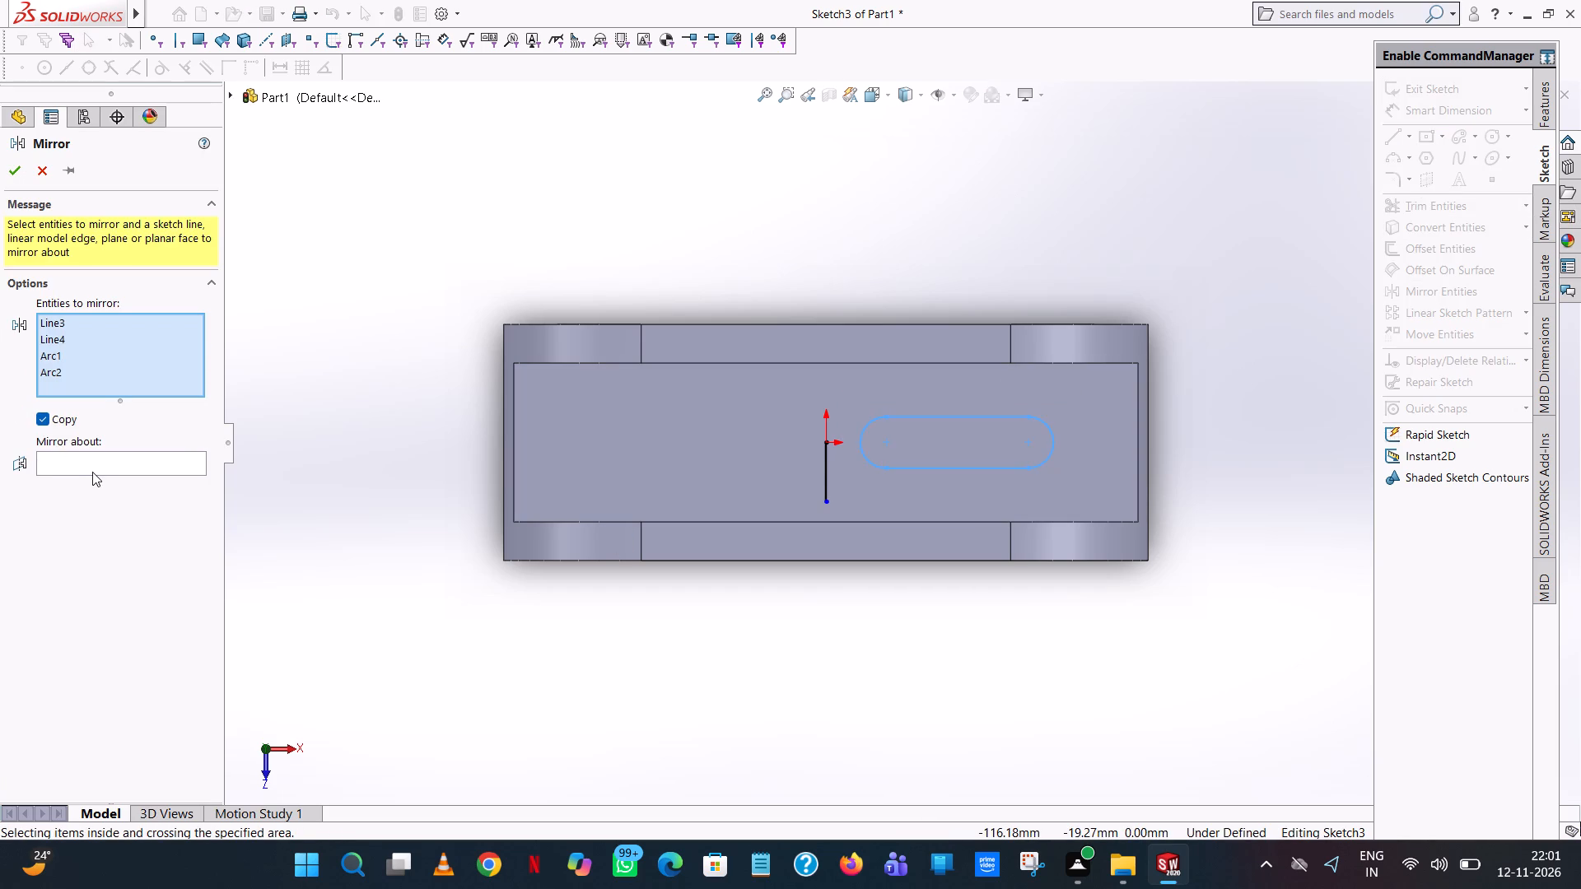
click(100, 470)
click(100, 464)
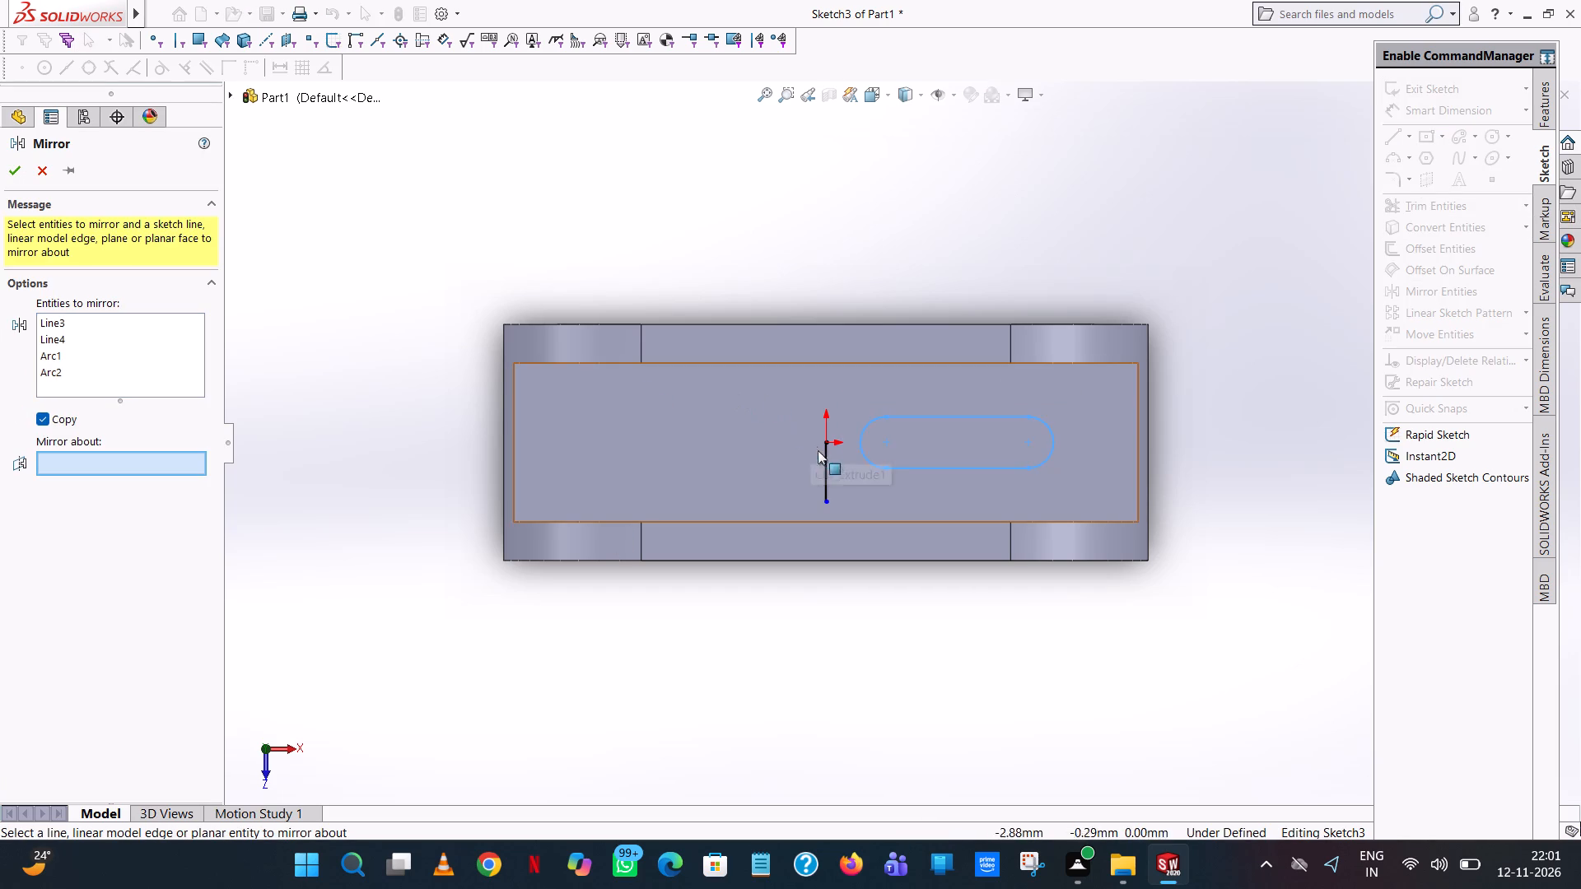
click(825, 461)
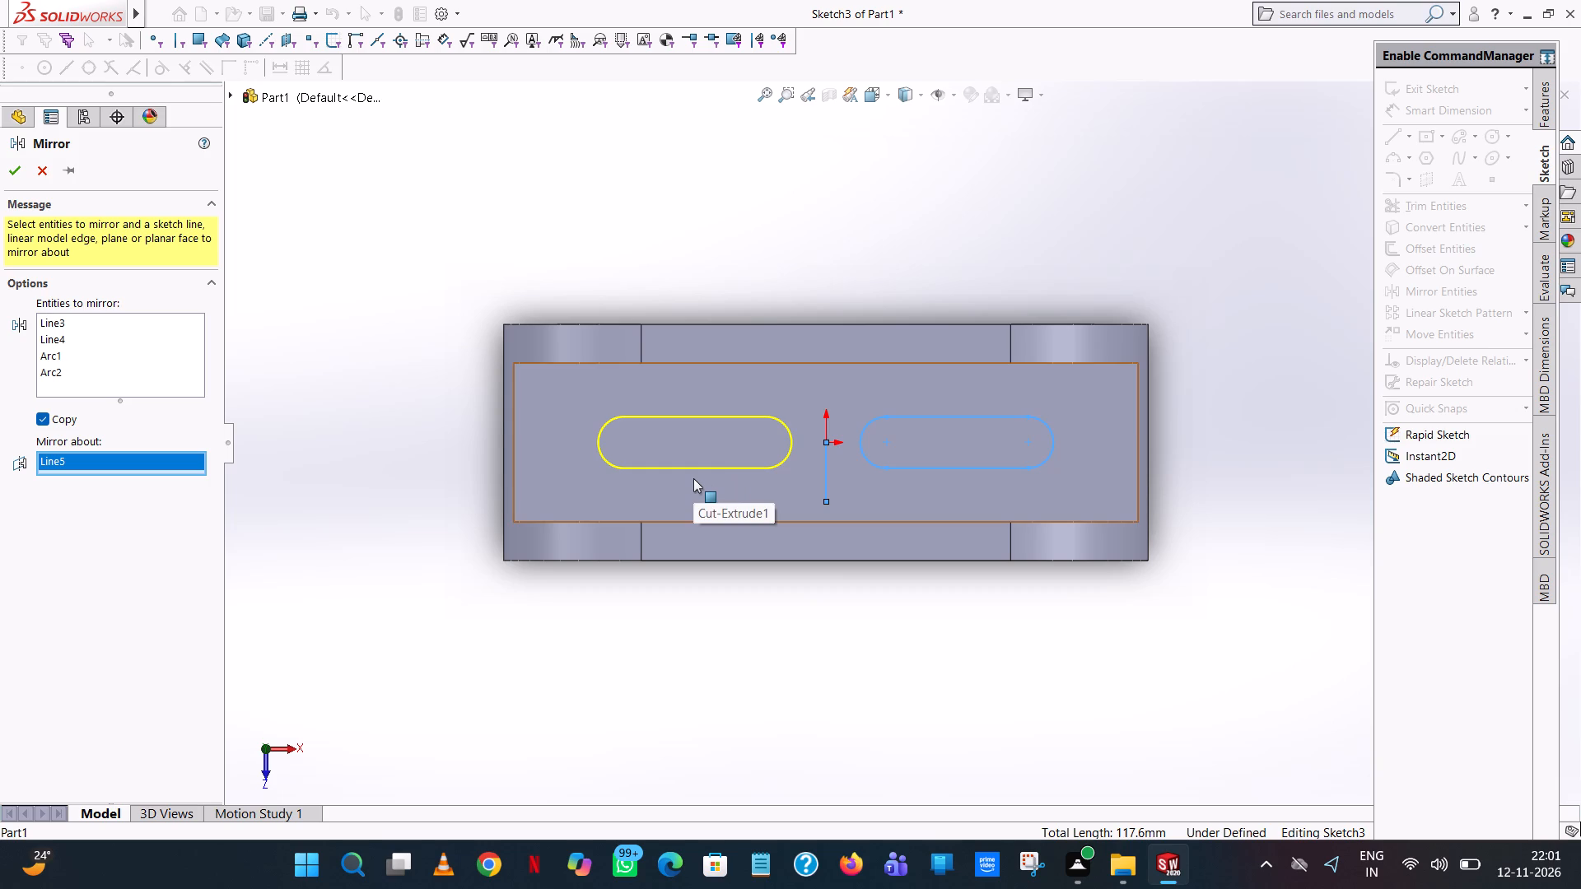
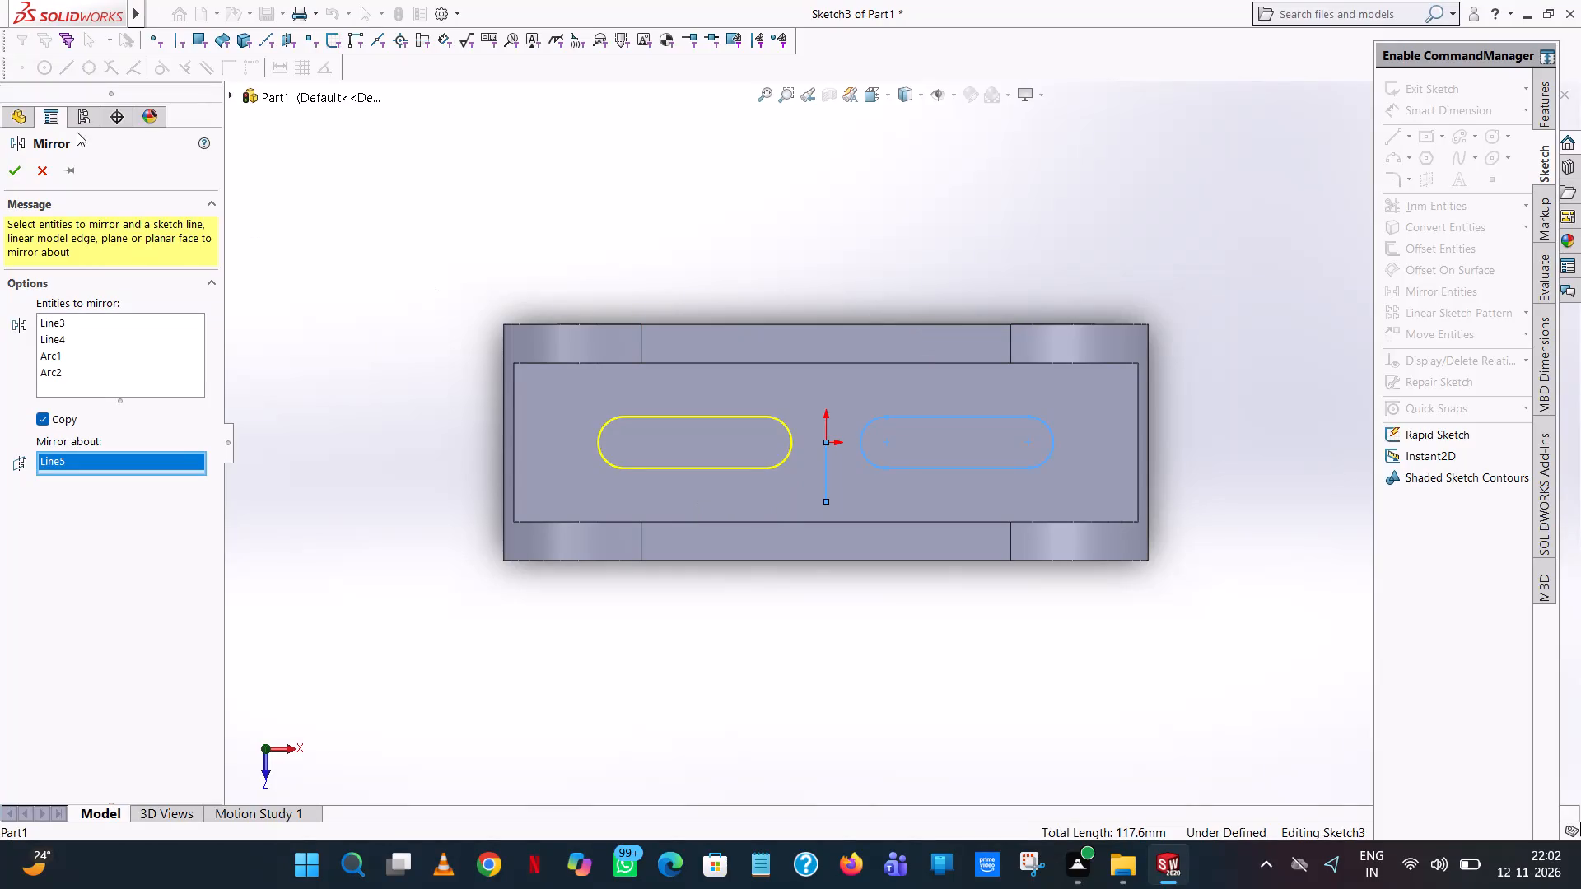
Apply the mirror of the slot outline about the vertical line at the origin.
click(12, 161)
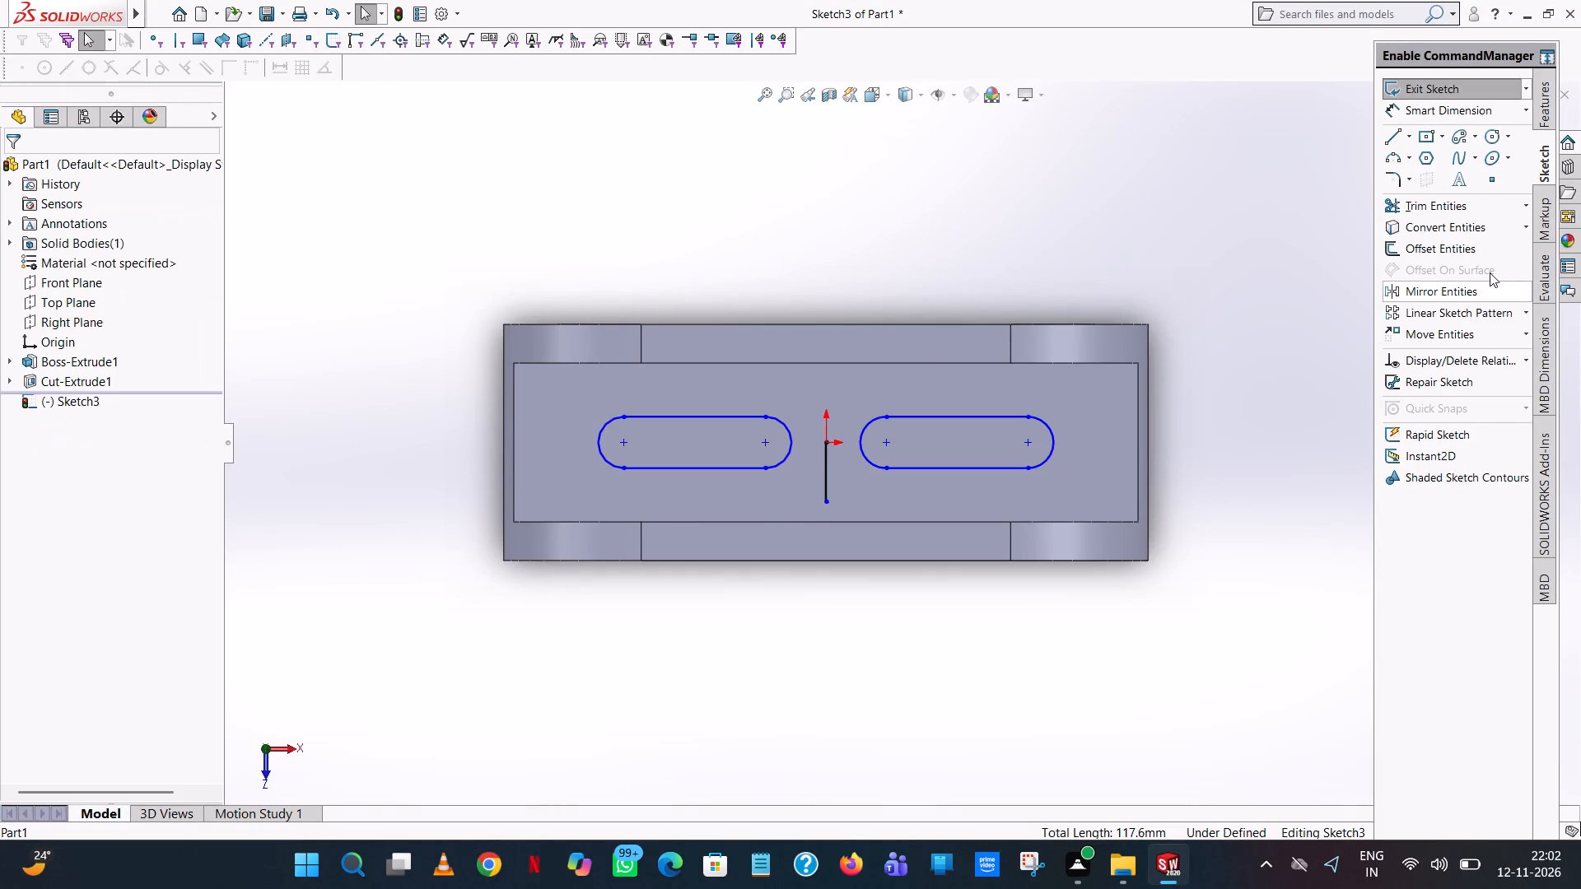
Trim away the vertical mirror line below the origin.
click(1478, 207)
click(823, 473)
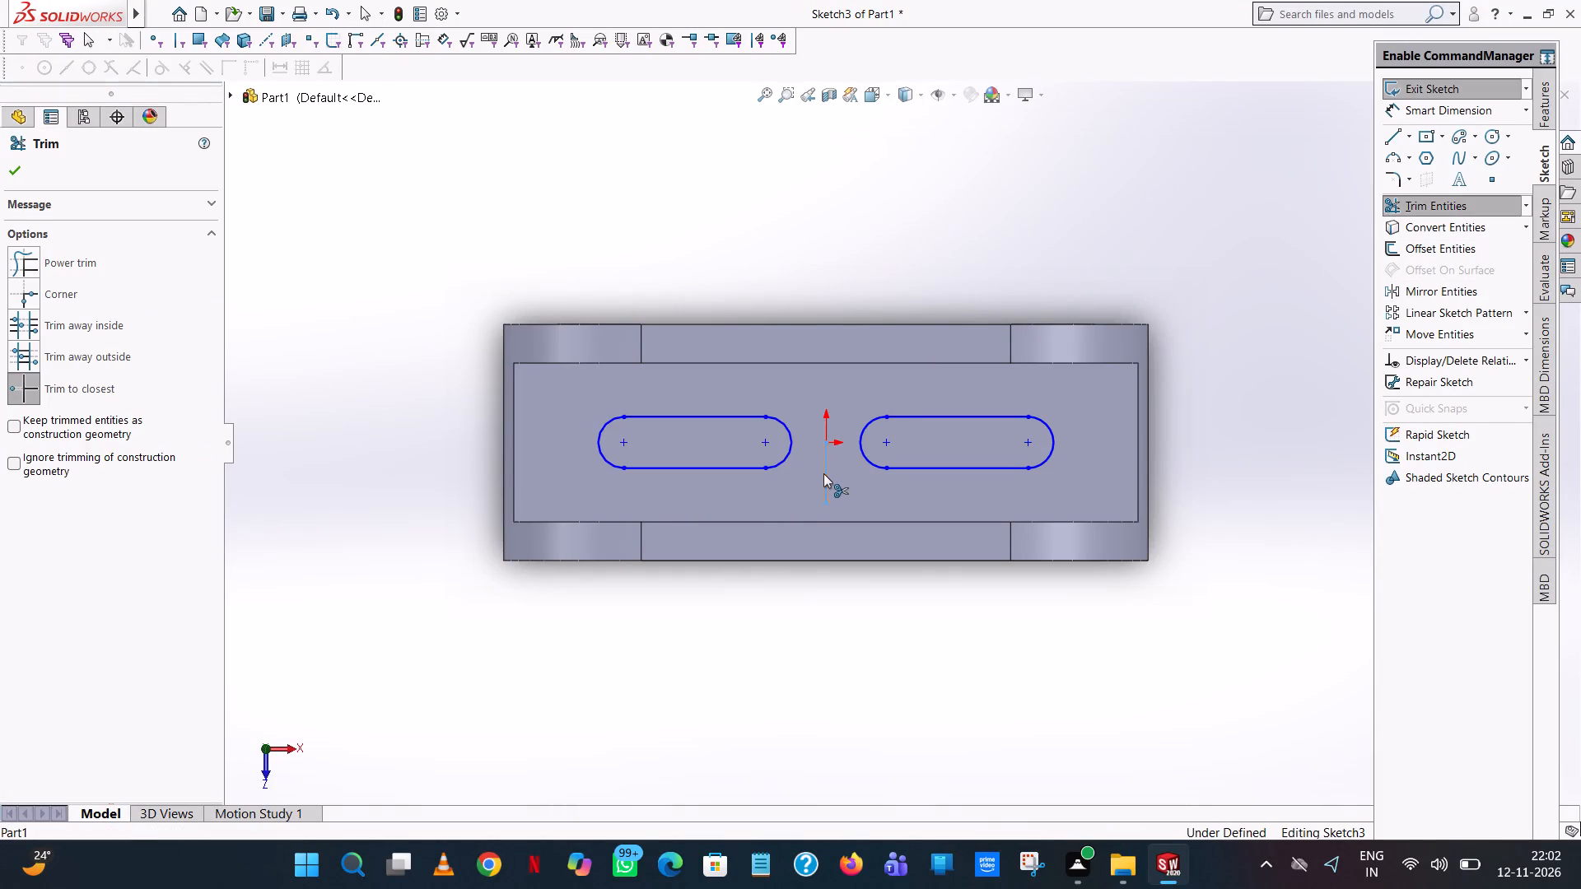
Dimension the radius of the right slot's outer end arc.
click(1446, 109)
click(1057, 440)
click(1289, 283)
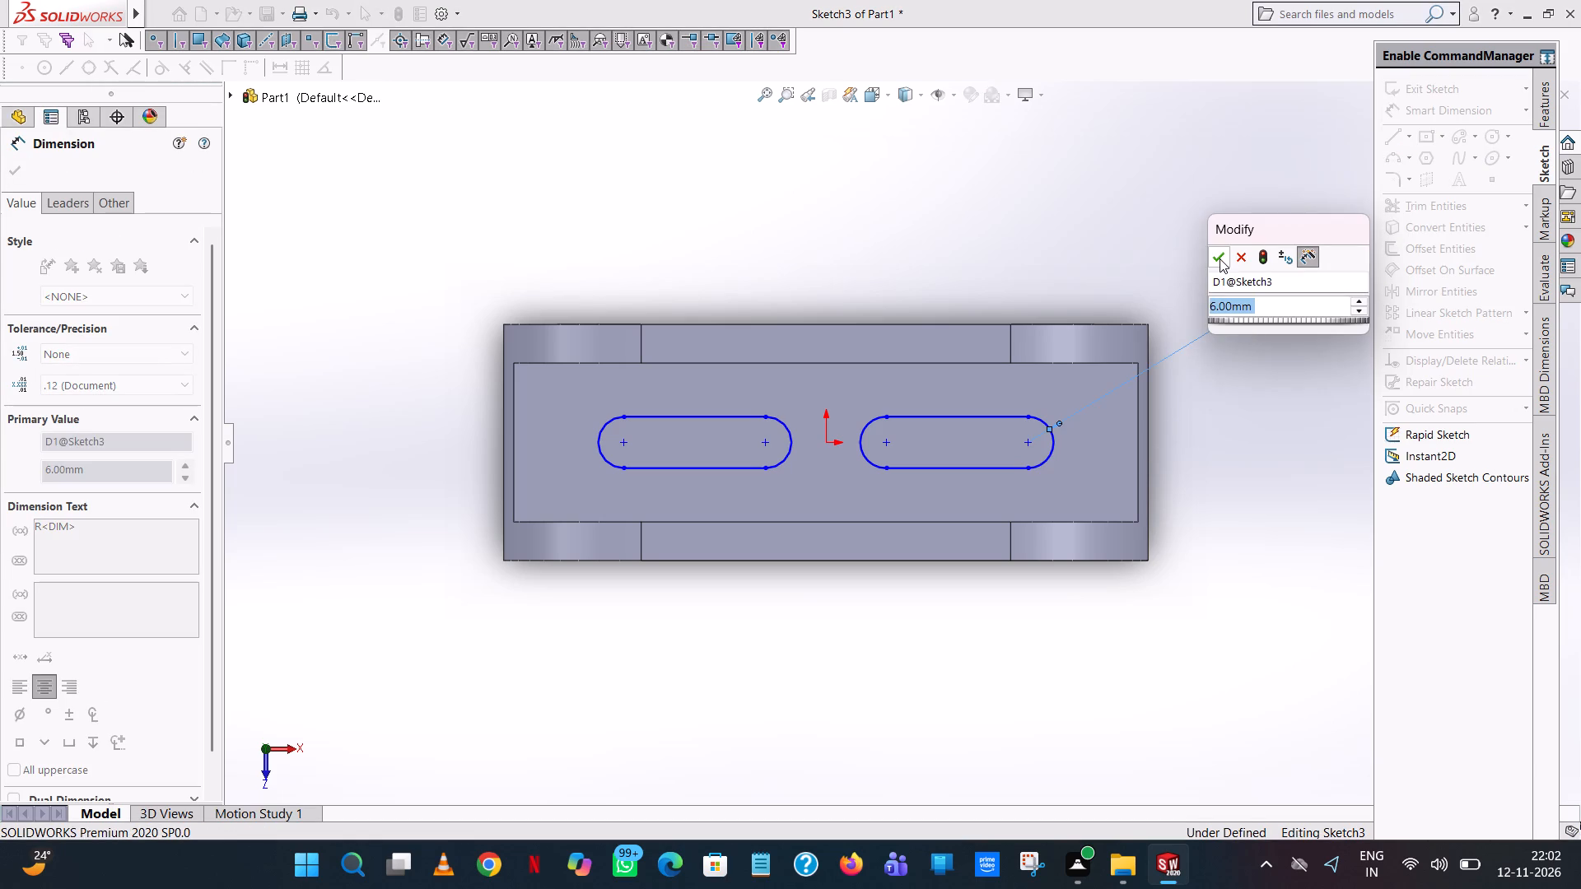
click(1220, 258)
click(981, 214)
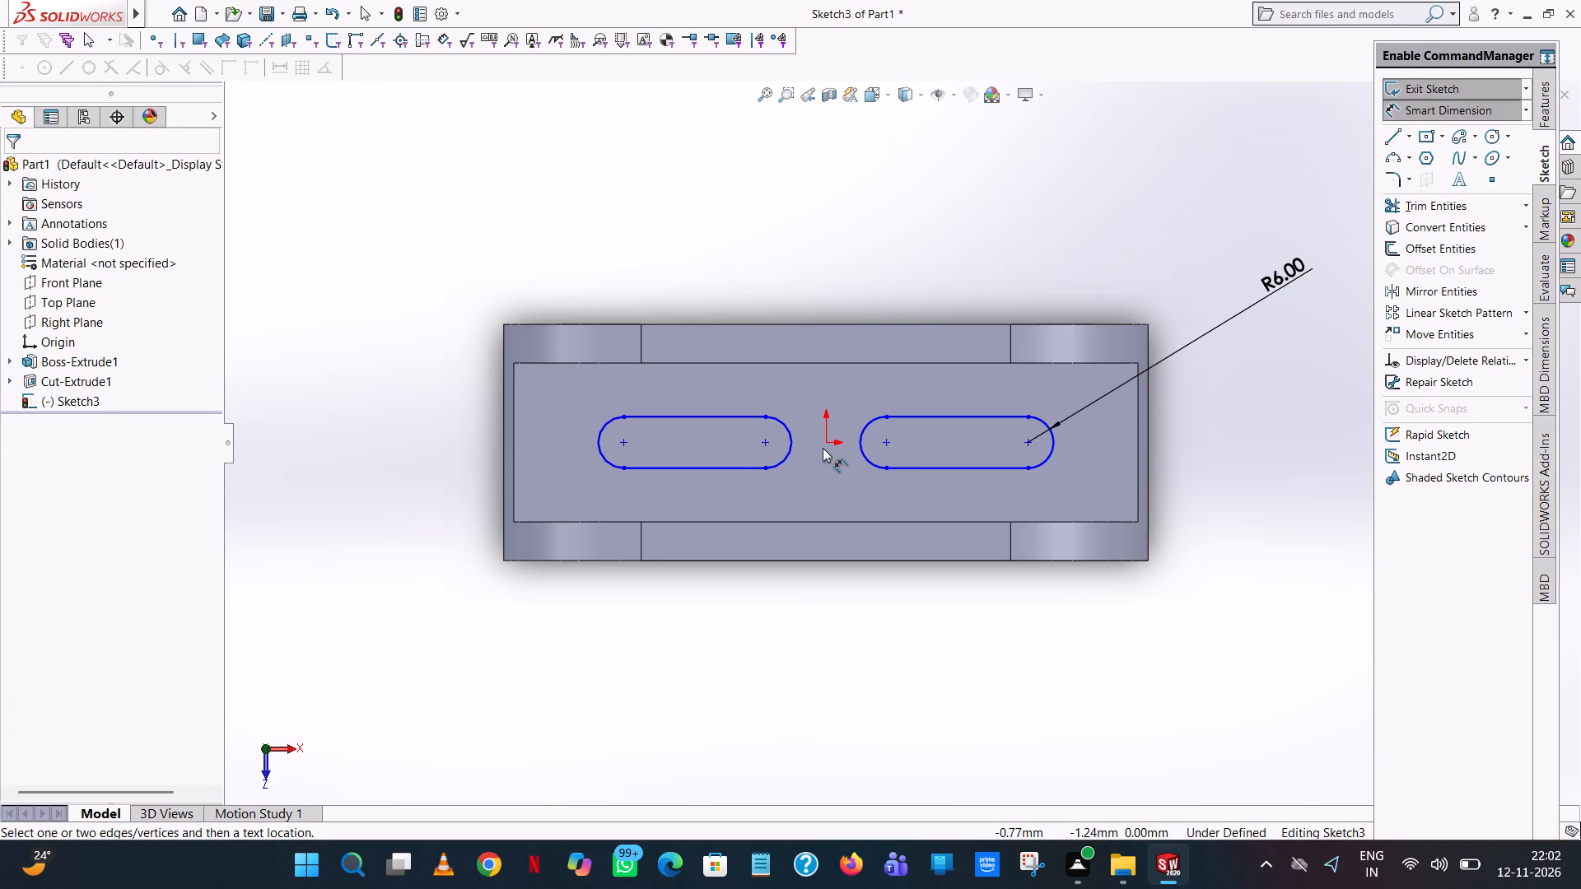
Dimension the horizontal distances from the origin to the right slot's outer and inner arc centres.
click(823, 443)
click(1030, 447)
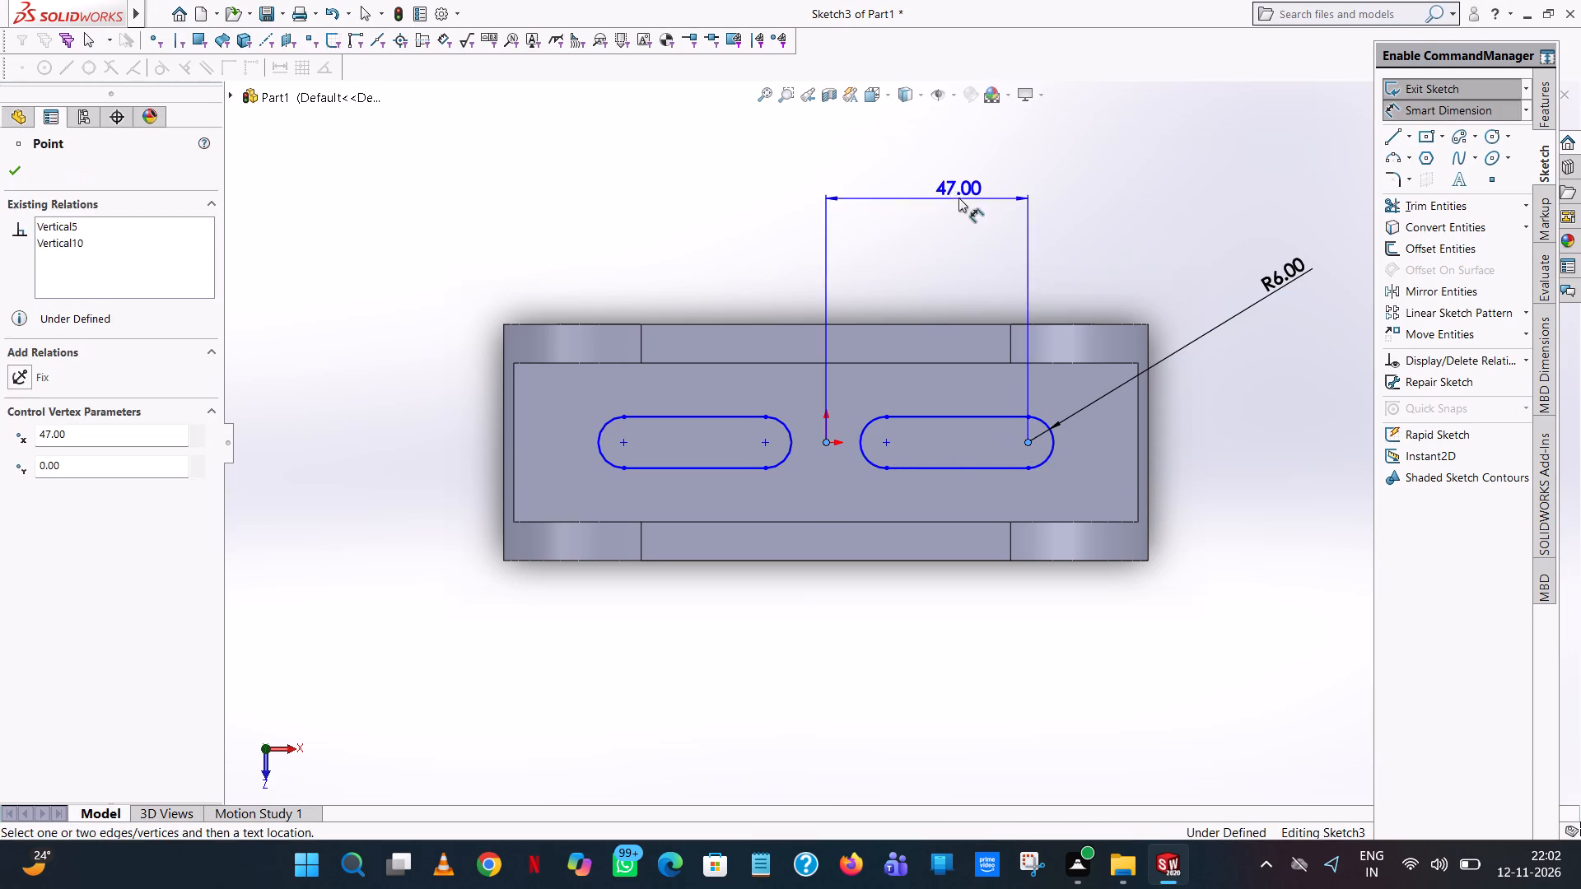
click(958, 198)
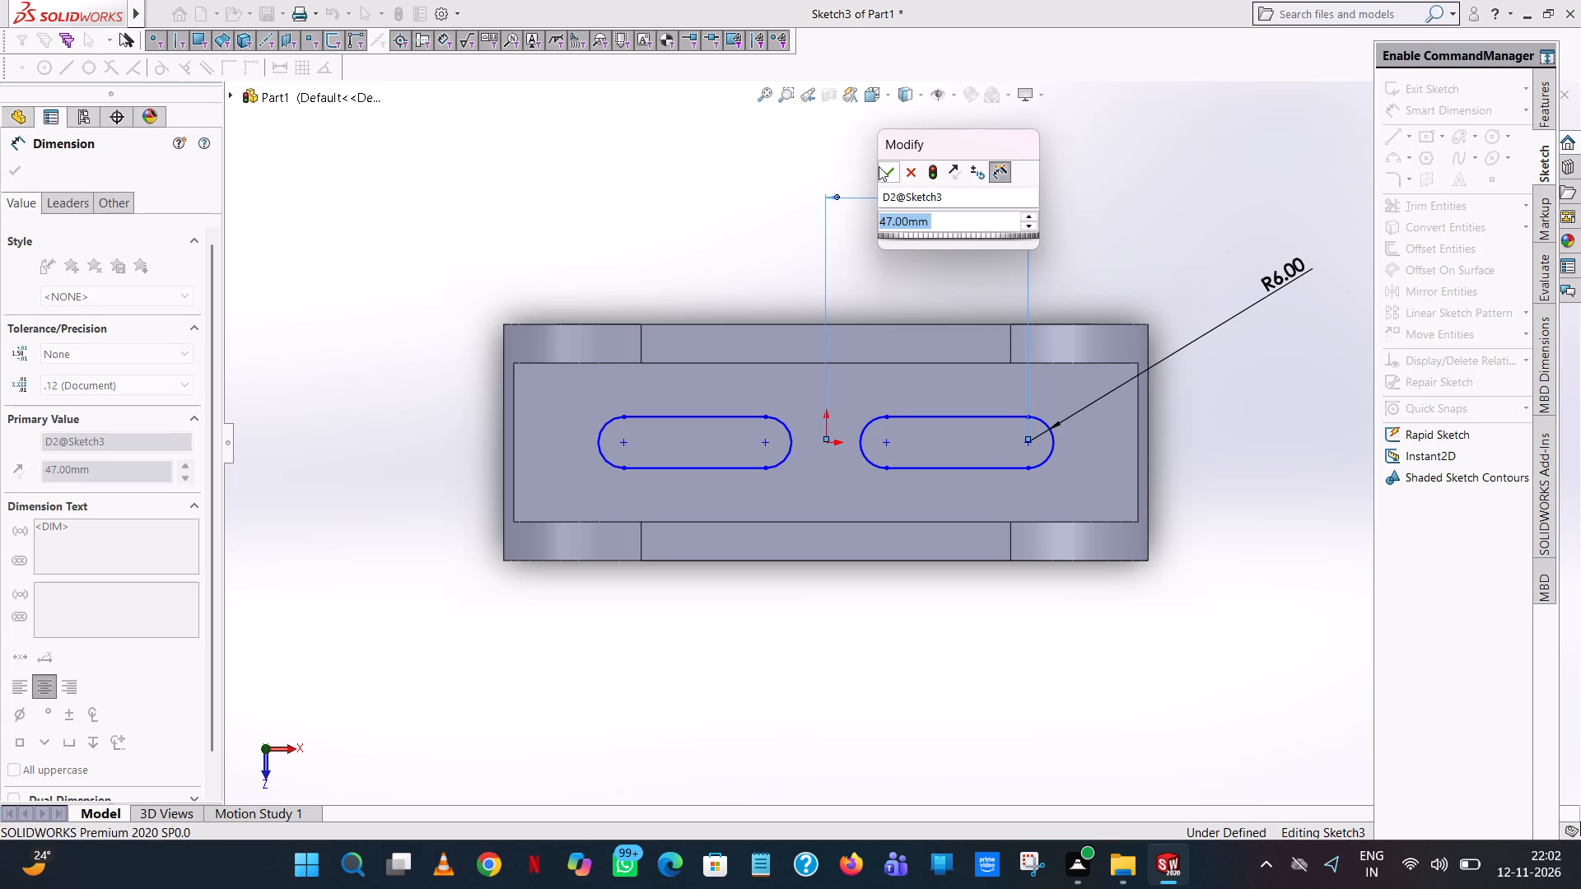
click(879, 166)
click(724, 219)
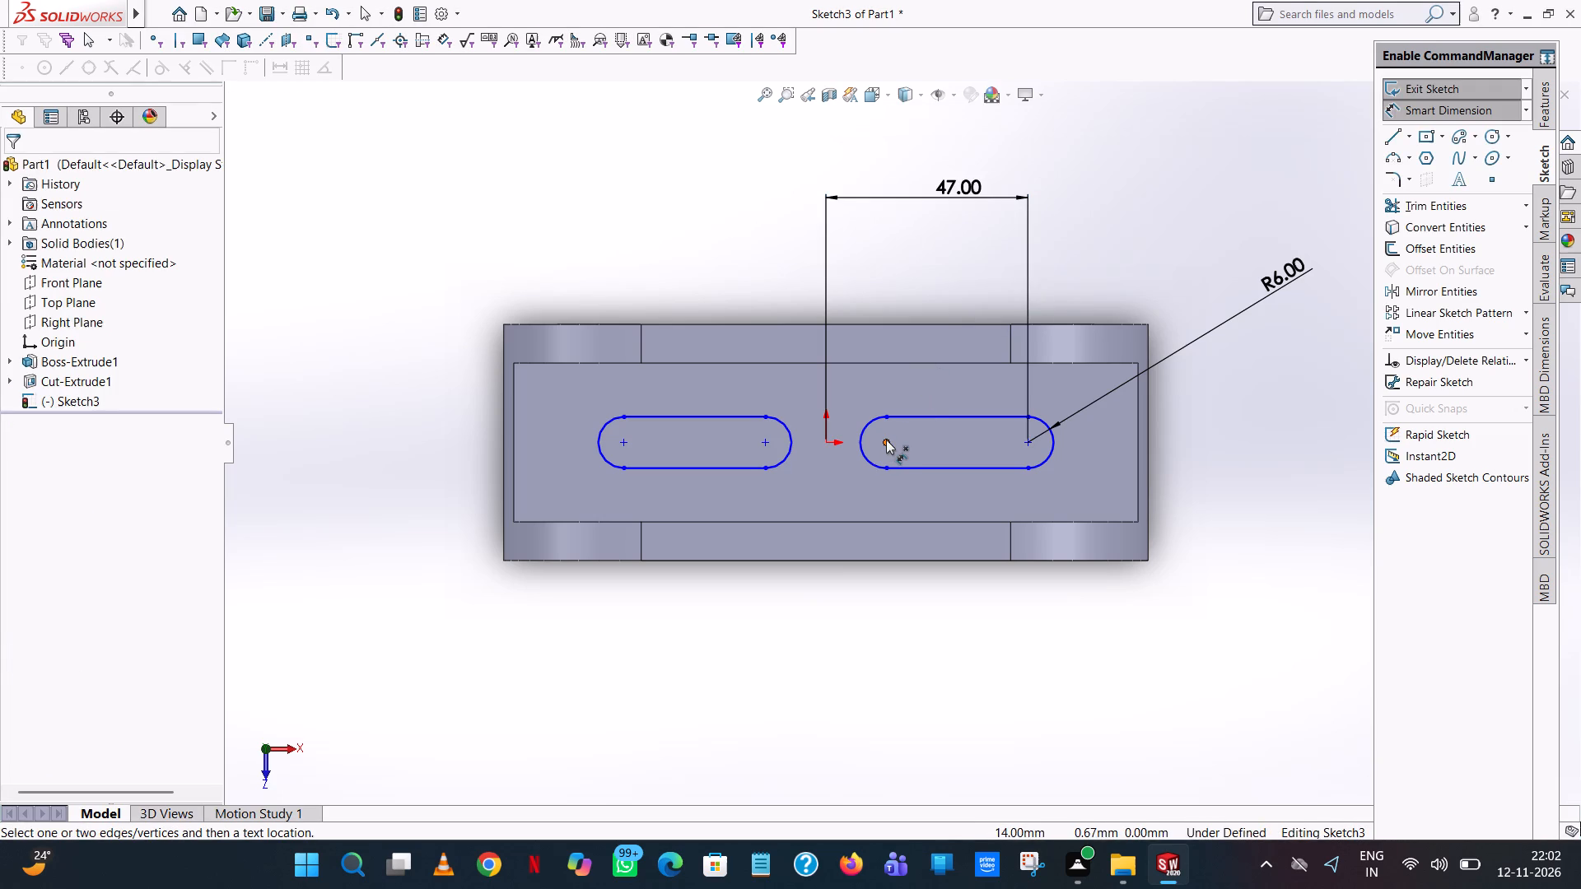
click(886, 440)
click(825, 447)
click(842, 314)
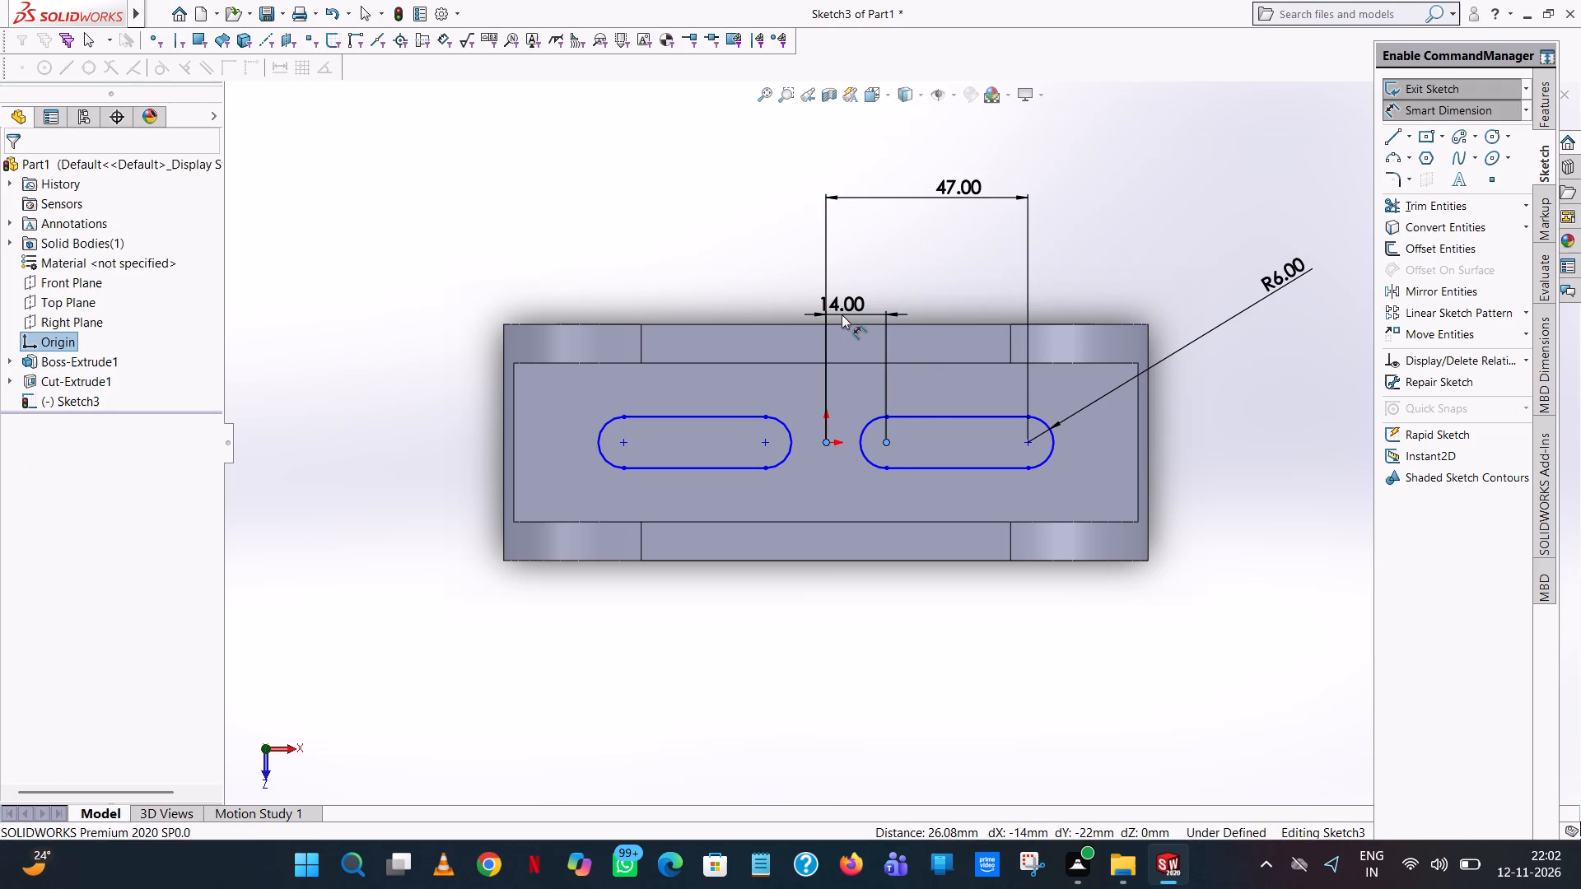
click(764, 289)
click(678, 231)
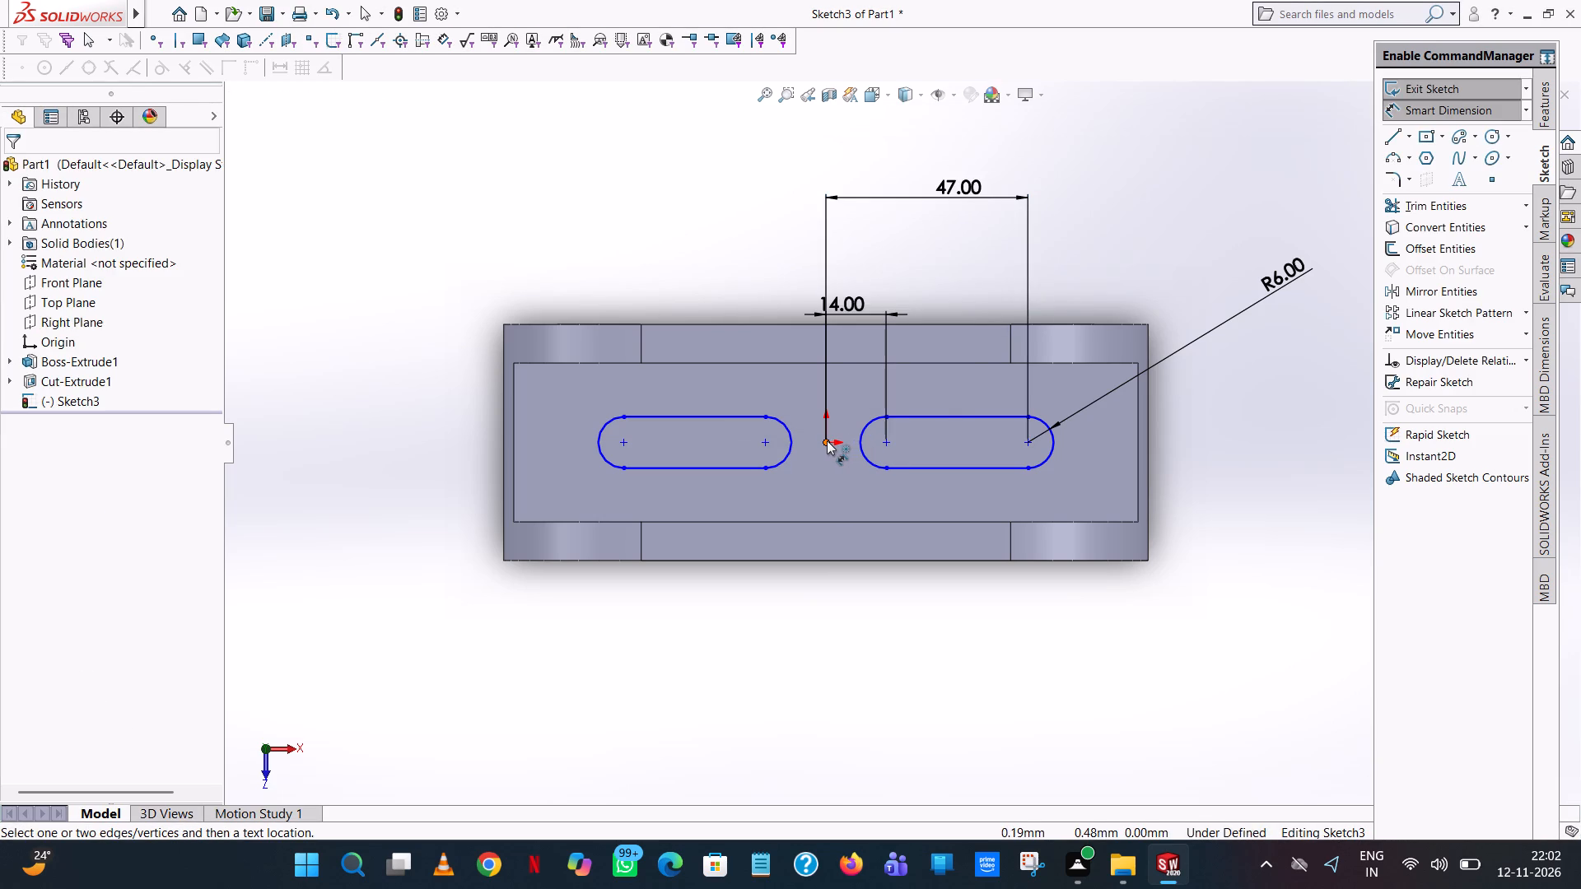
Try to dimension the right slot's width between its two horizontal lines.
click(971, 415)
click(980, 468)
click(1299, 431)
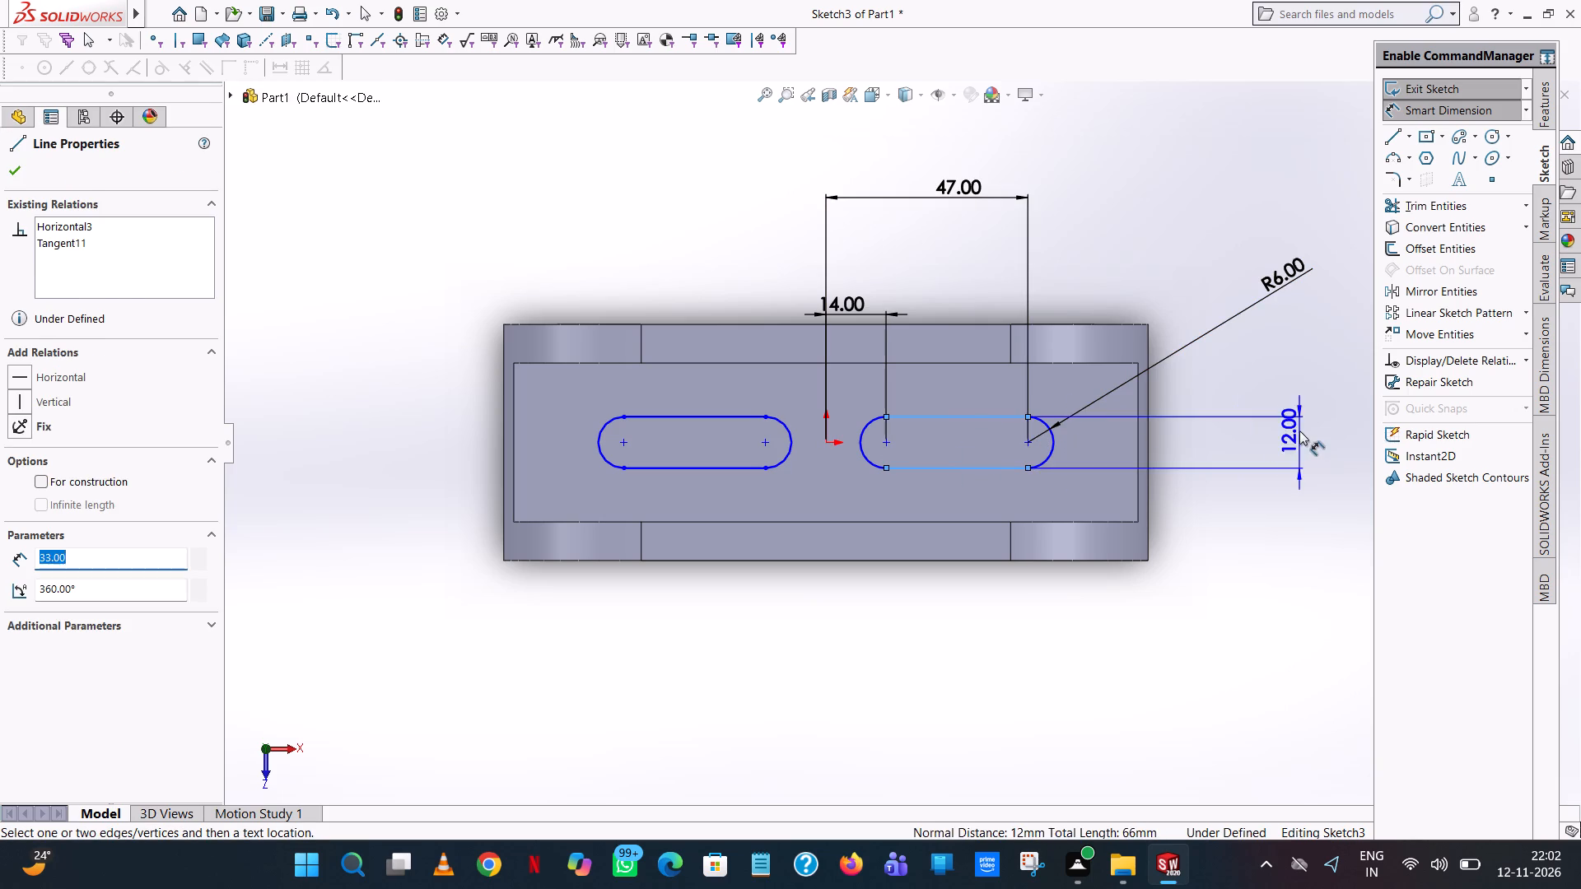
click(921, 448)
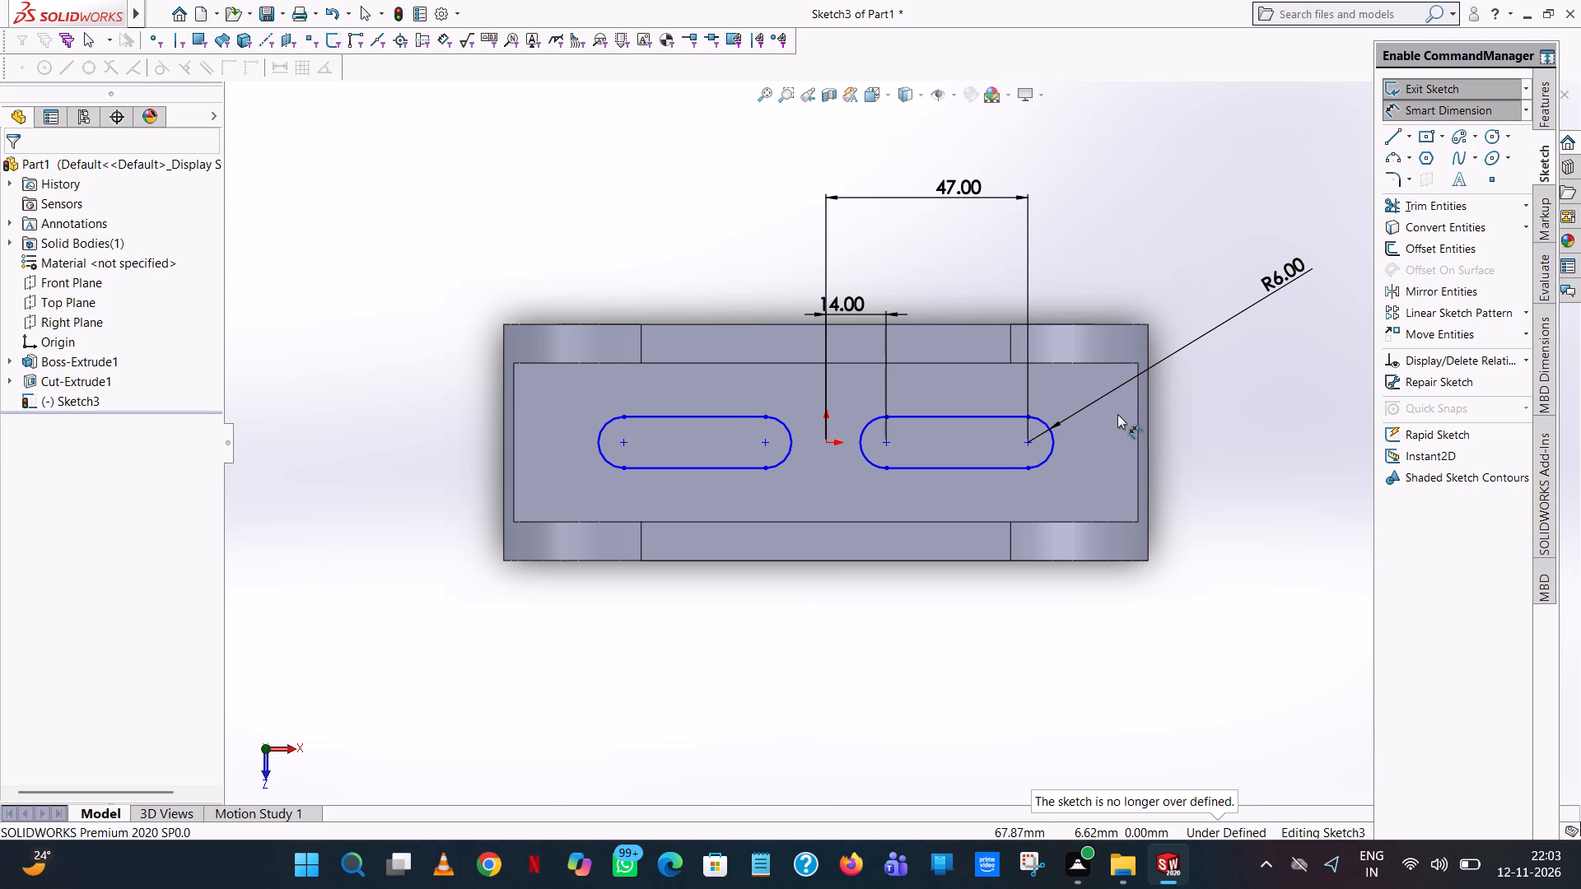
Dimension the radius of the left slot's outer end arc.
click(599, 436)
click(433, 407)
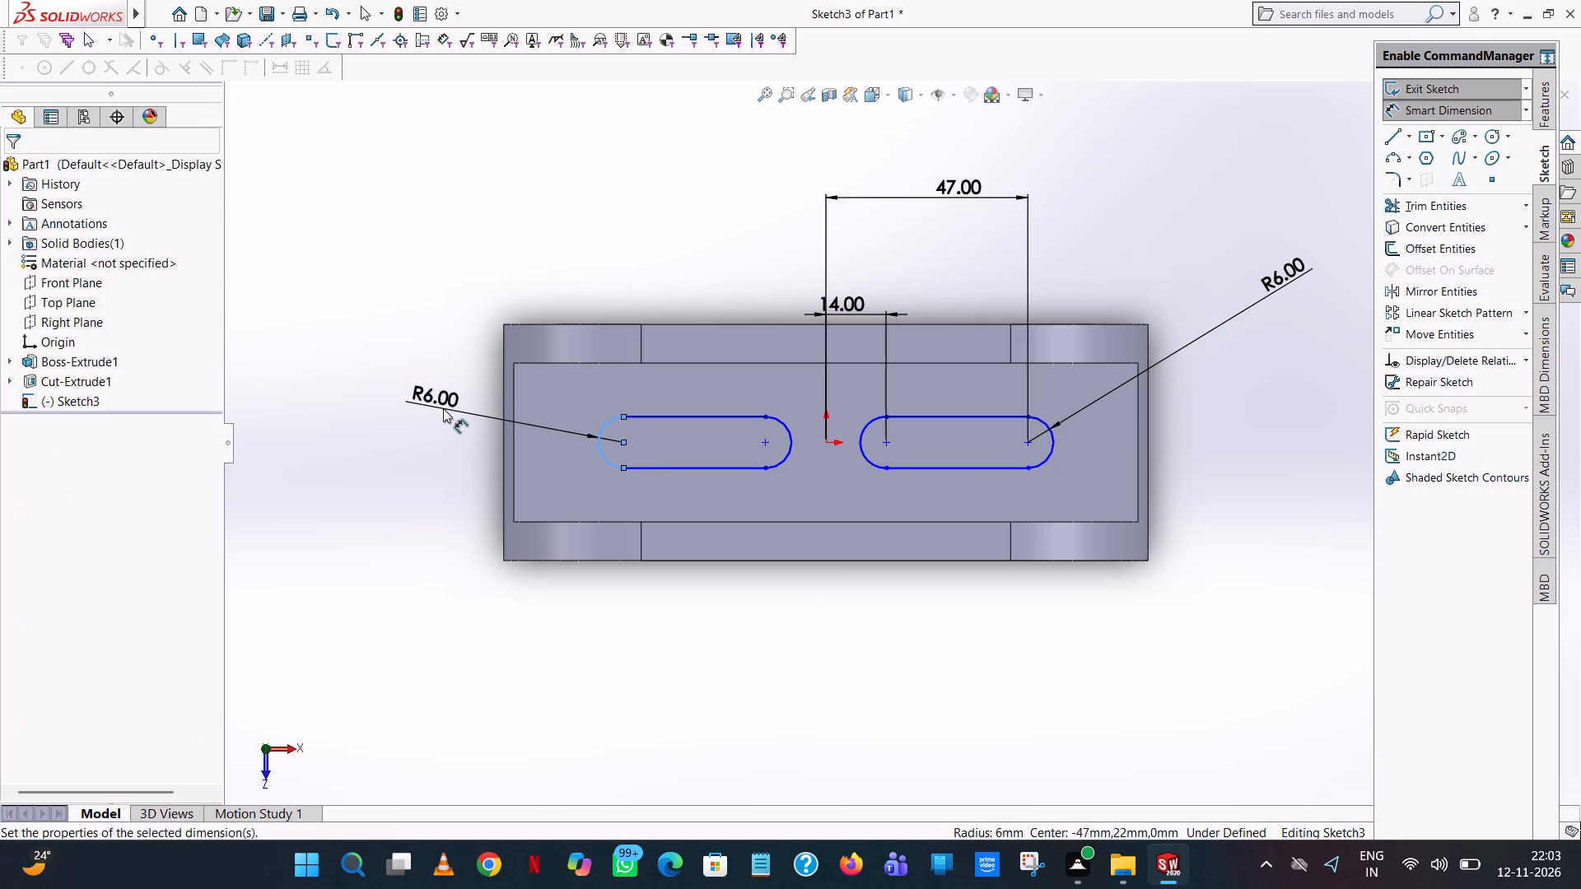
click(365, 380)
click(543, 239)
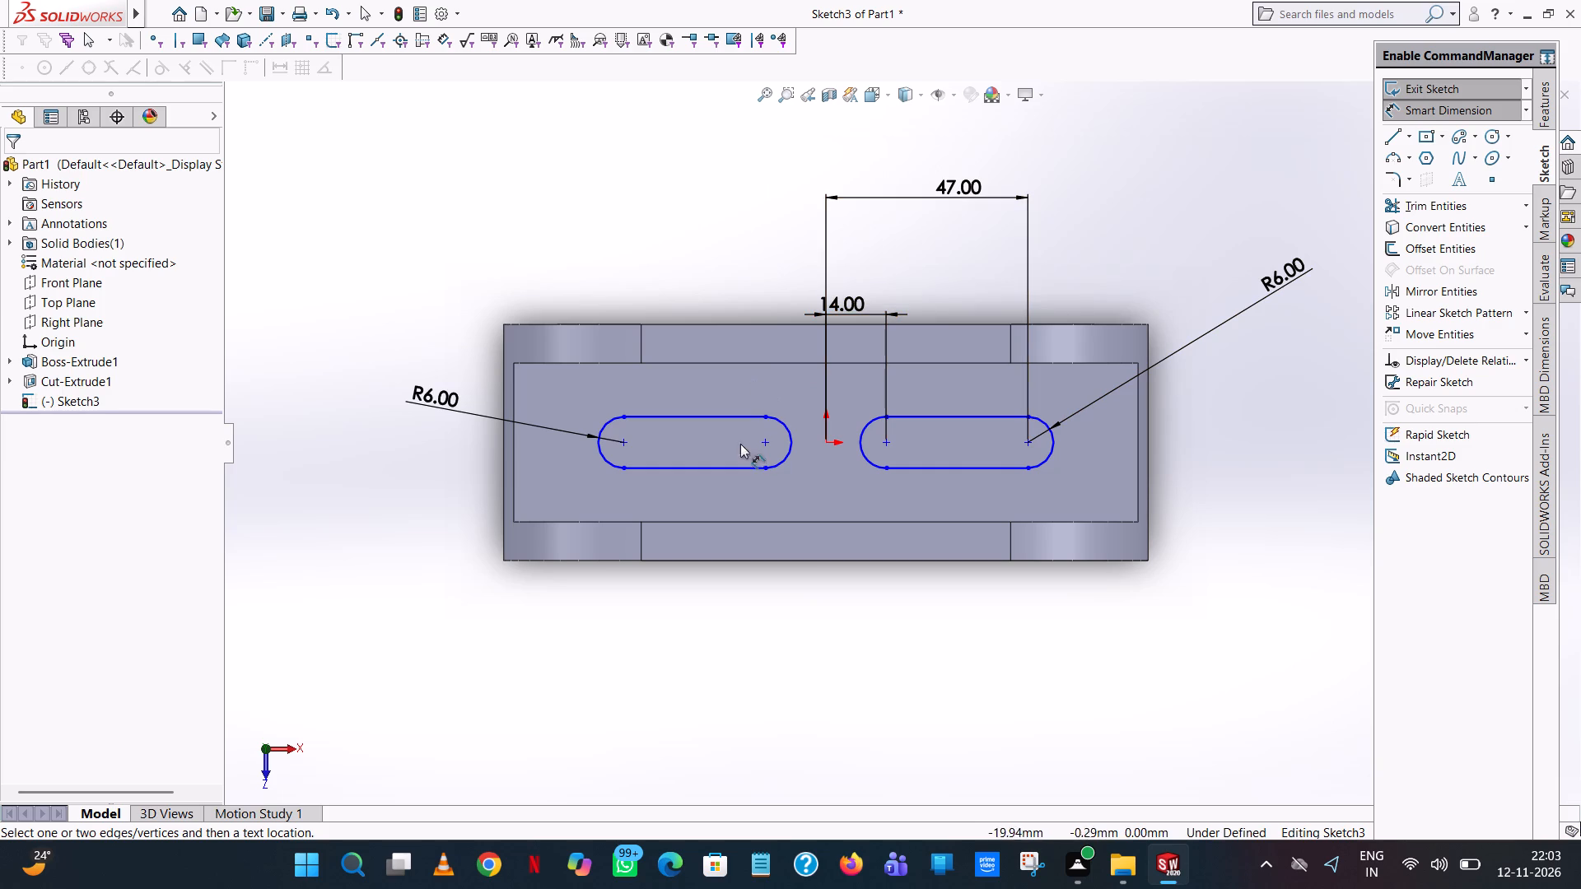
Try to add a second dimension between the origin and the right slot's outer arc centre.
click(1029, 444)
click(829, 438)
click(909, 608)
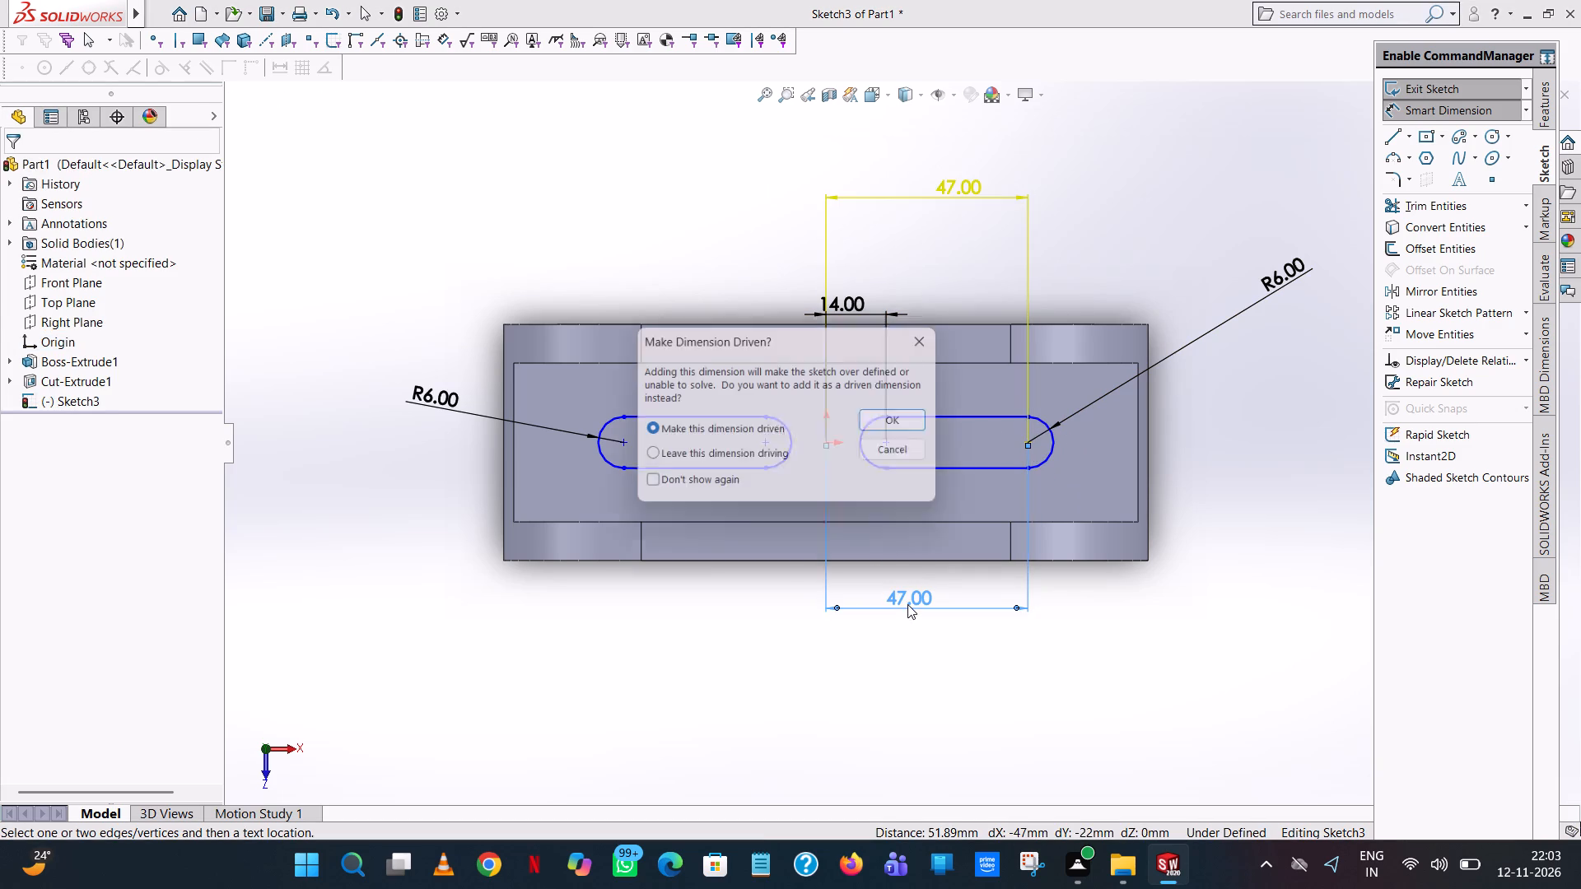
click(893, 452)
Dimension the horizontal distance from the origin to the left slot's inner arc centre.
click(826, 441)
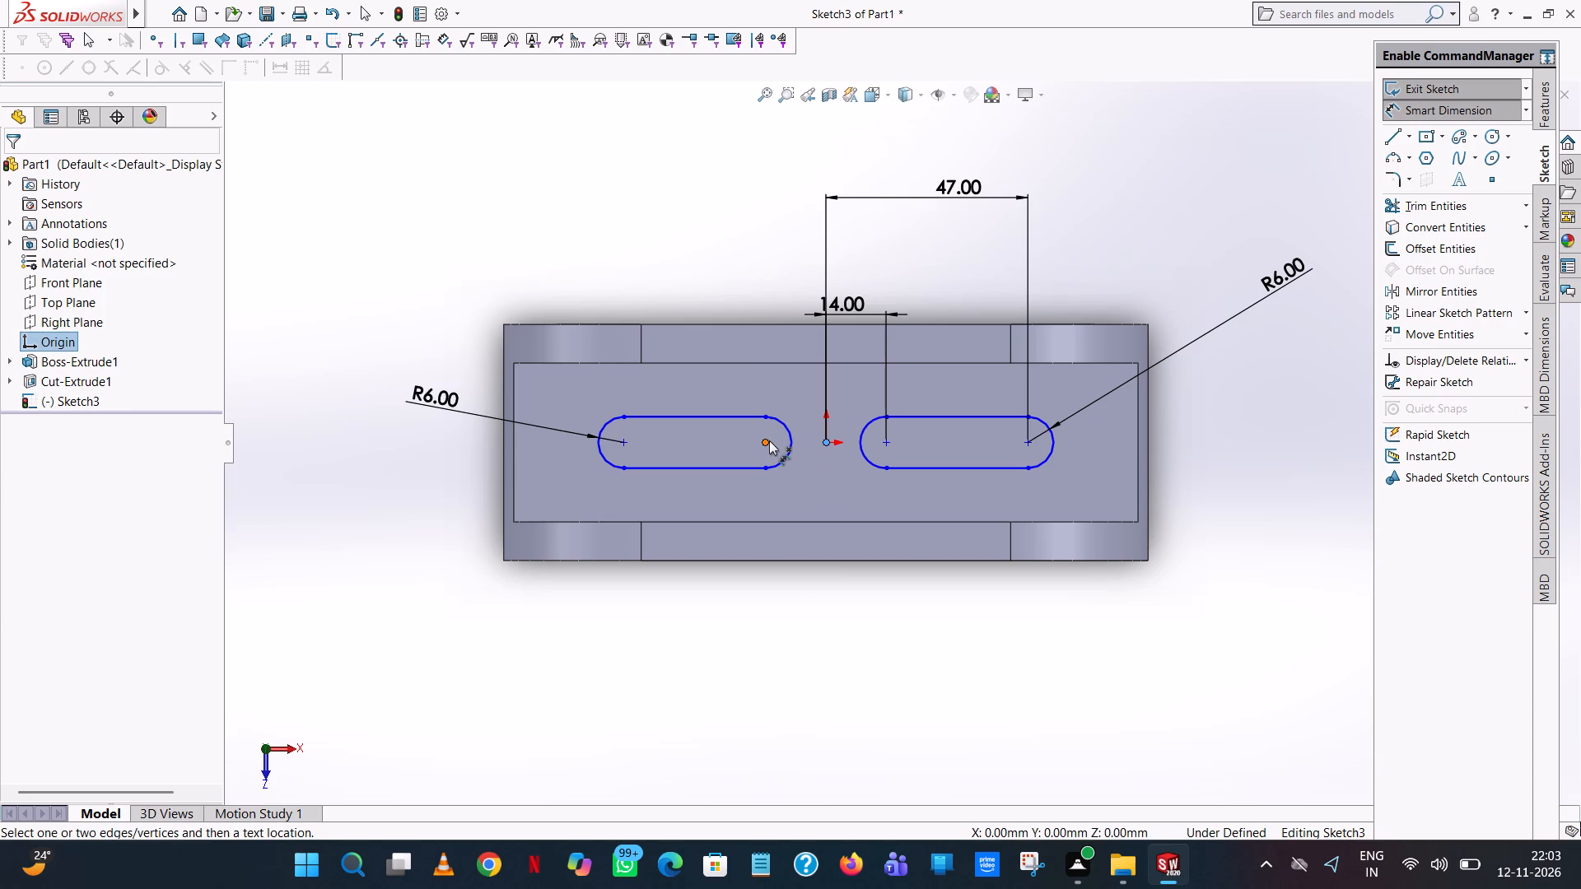
click(768, 440)
click(866, 624)
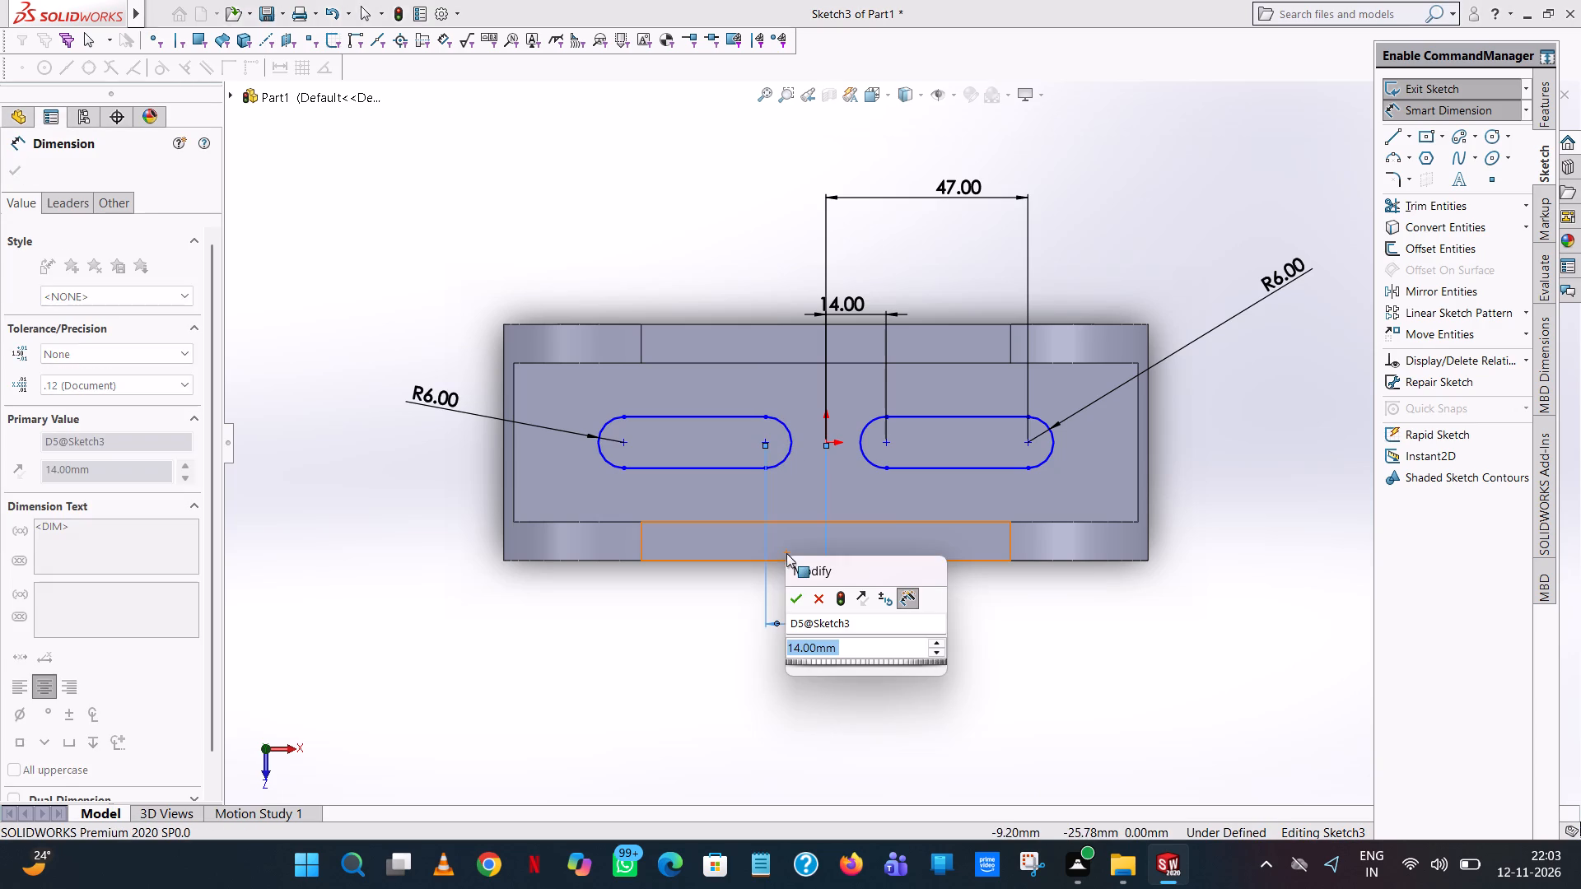
click(794, 588)
click(710, 243)
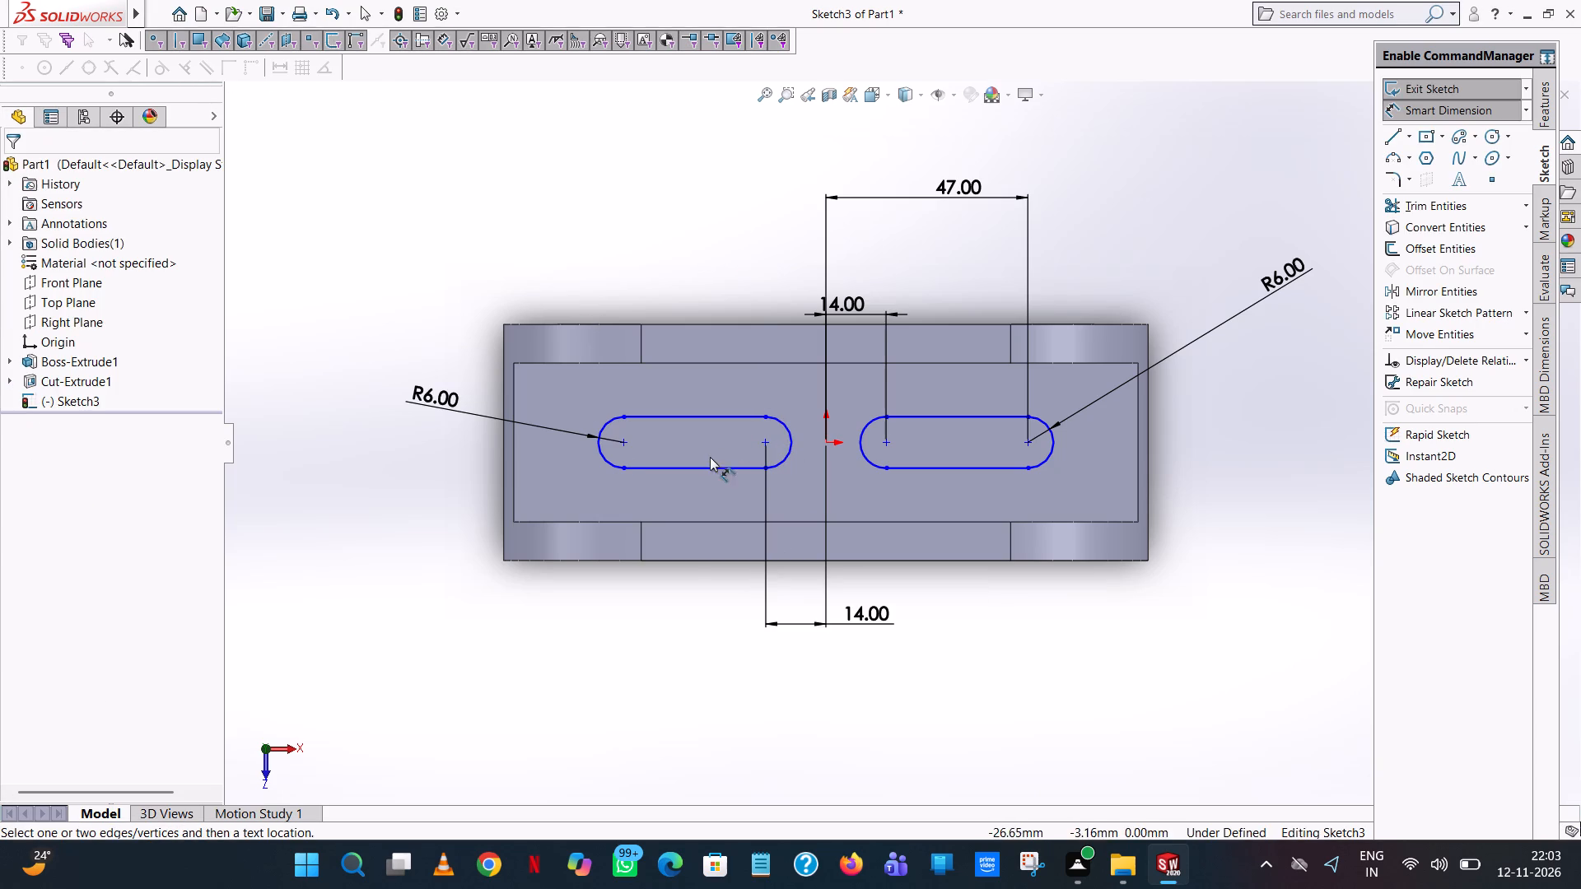
Dimension the distance from the left slot's lower line to the channel floor's lower edge.
click(704, 464)
click(713, 519)
click(478, 511)
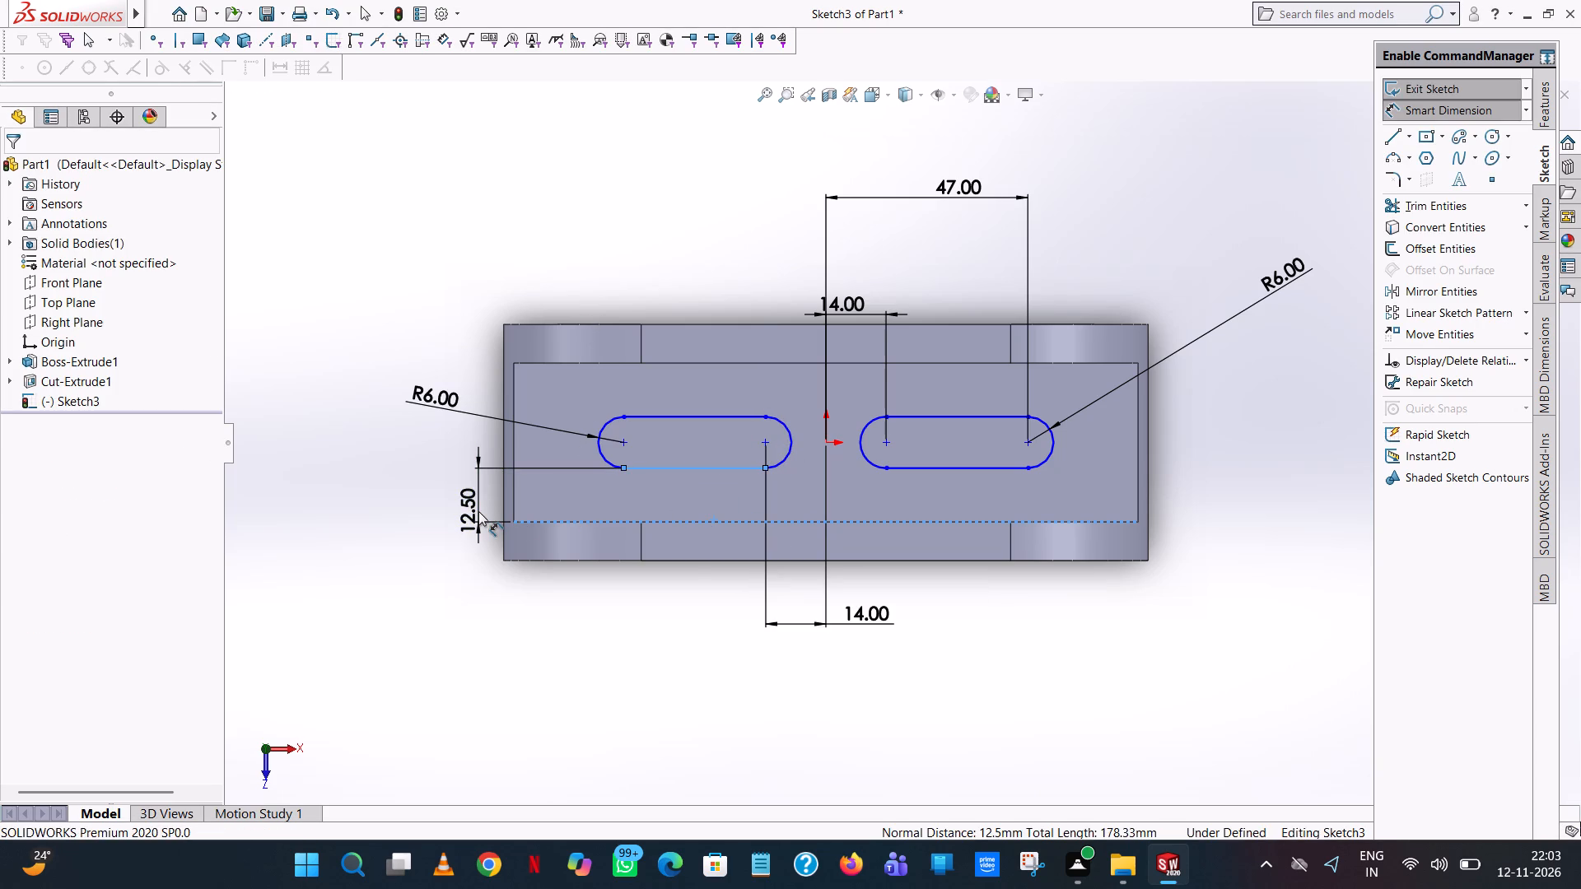
click(411, 487)
click(310, 405)
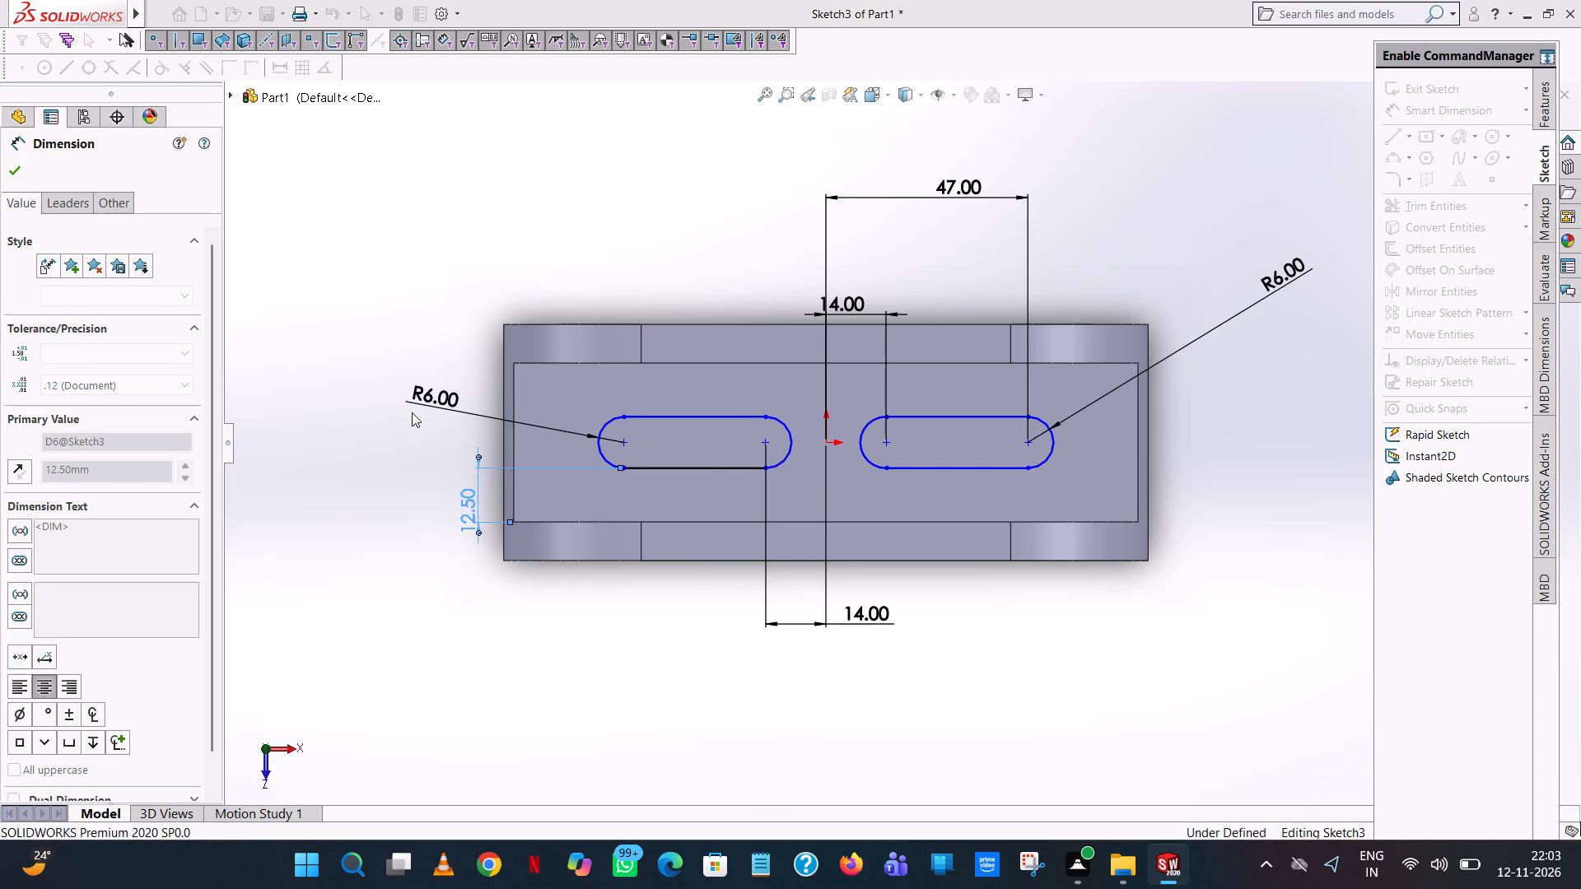
Dimension the straight lengths of both slots, using the right slot's lower line and the left slot's upper line.
click(968, 465)
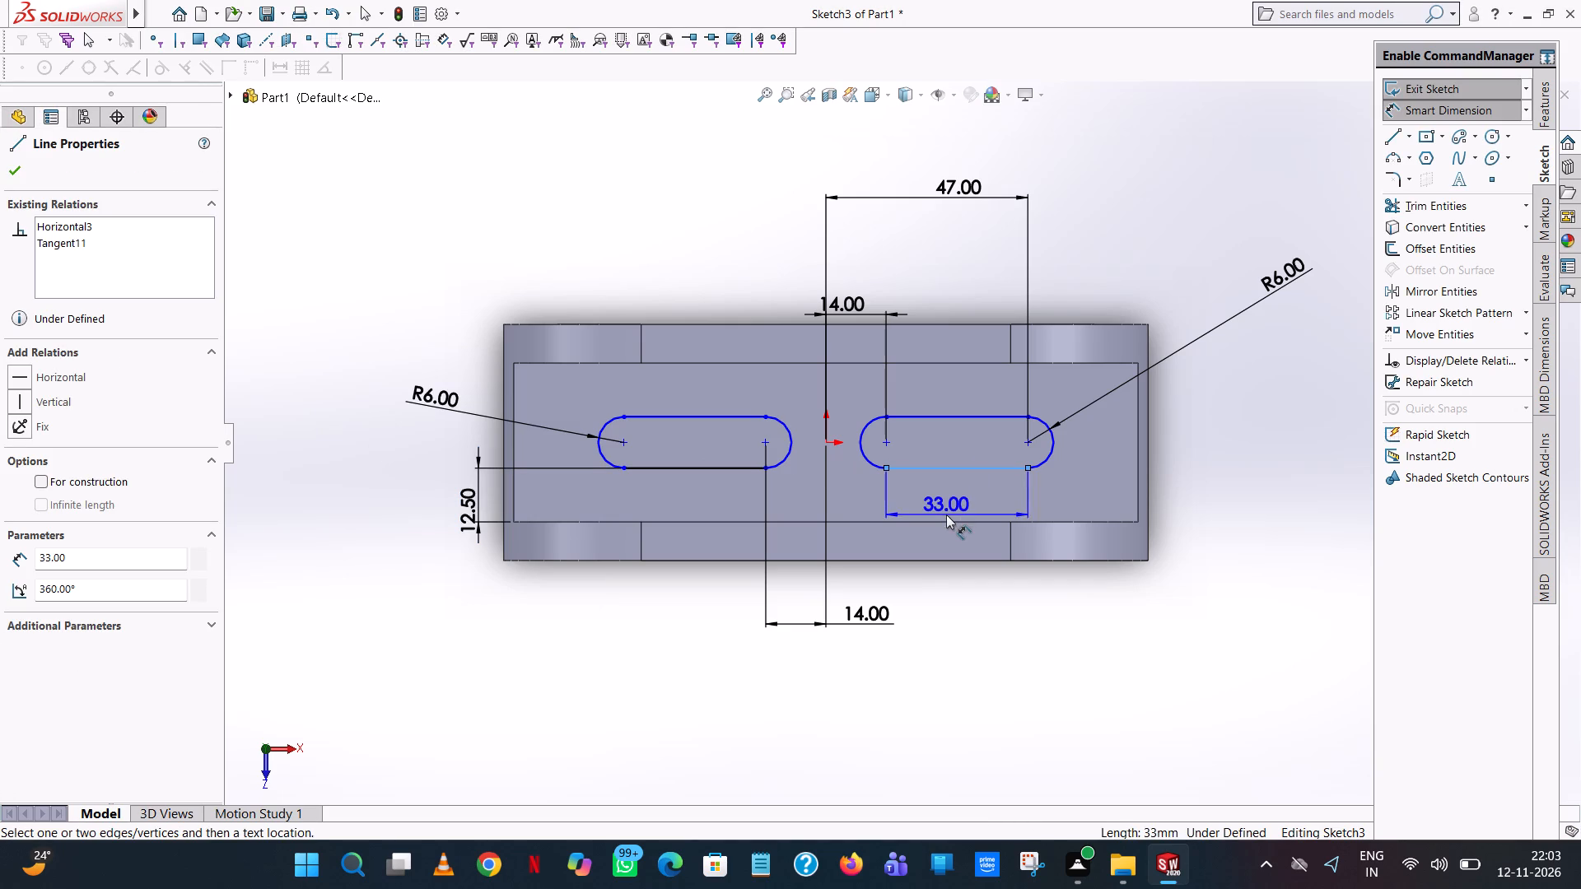
click(945, 525)
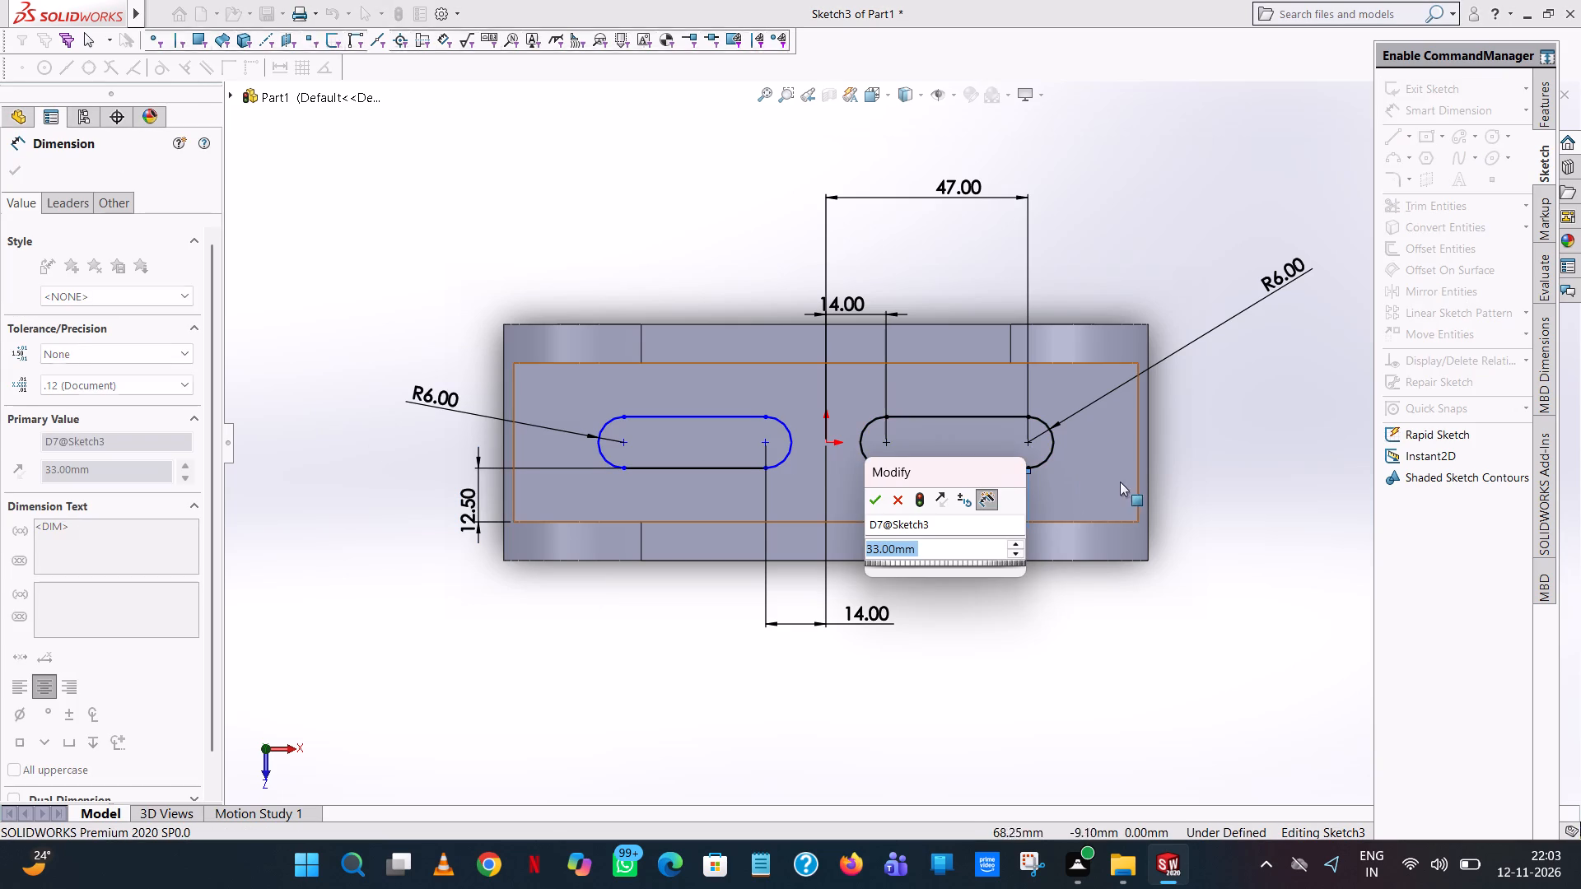
click(878, 489)
click(1102, 265)
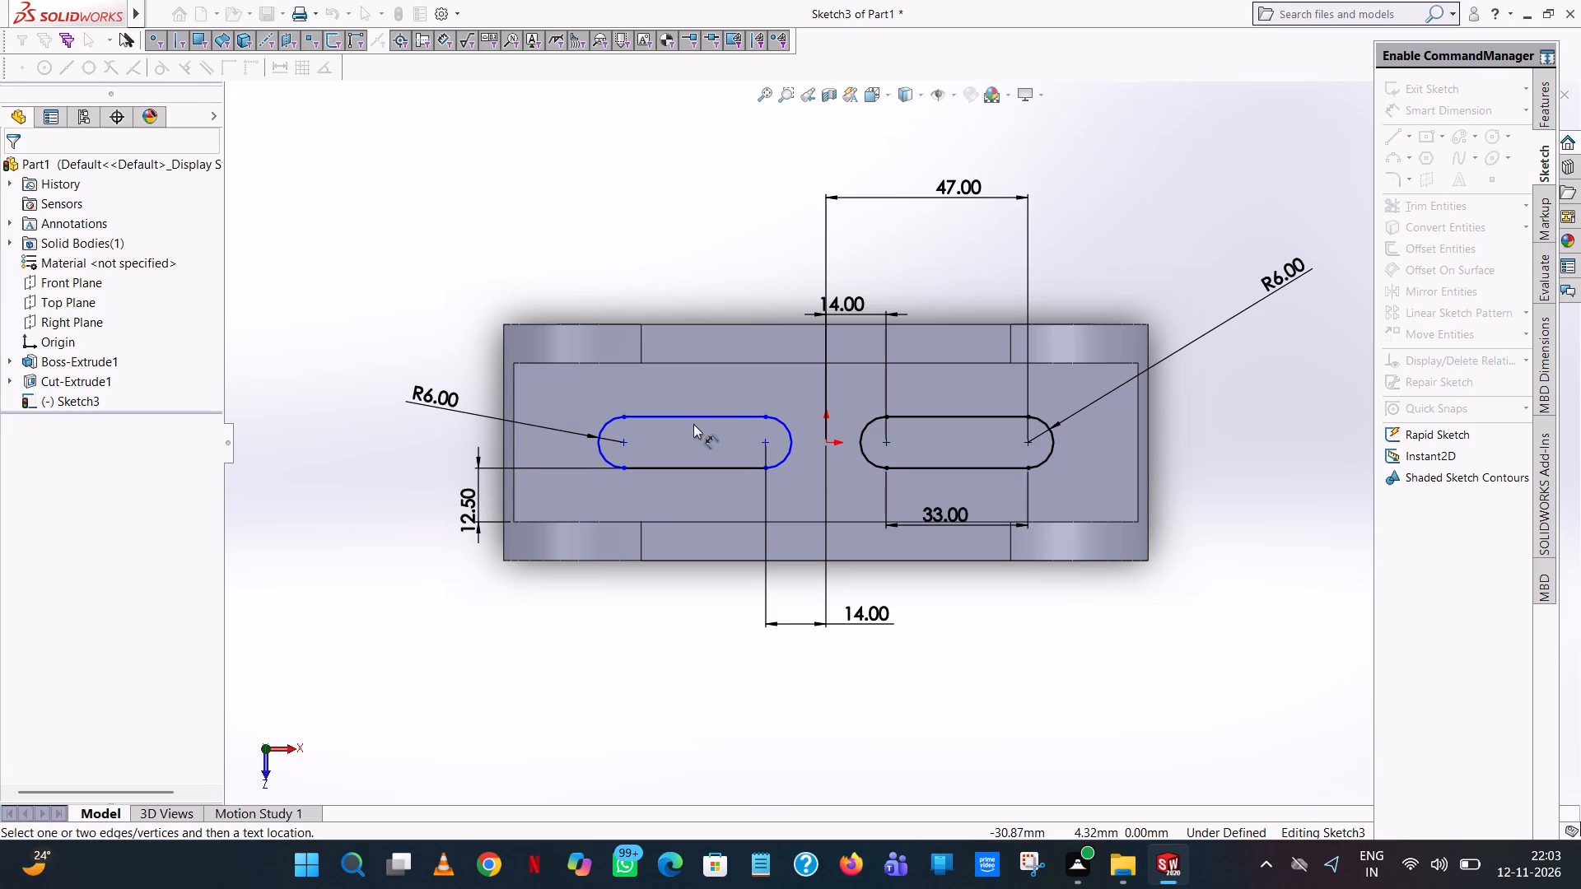
click(693, 421)
click(683, 221)
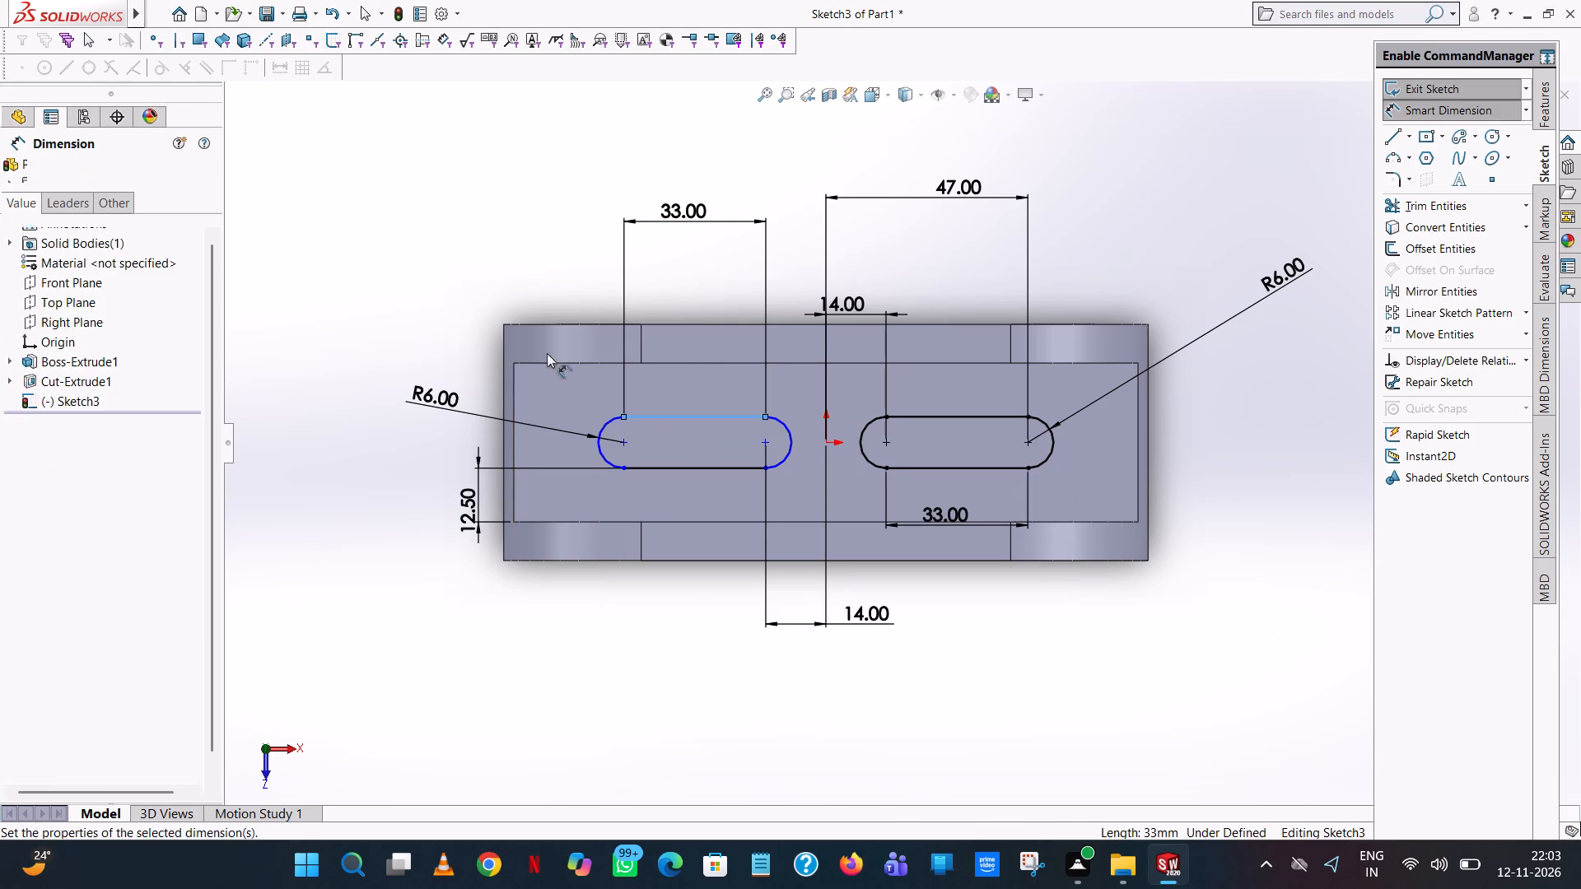
click(613, 198)
click(474, 258)
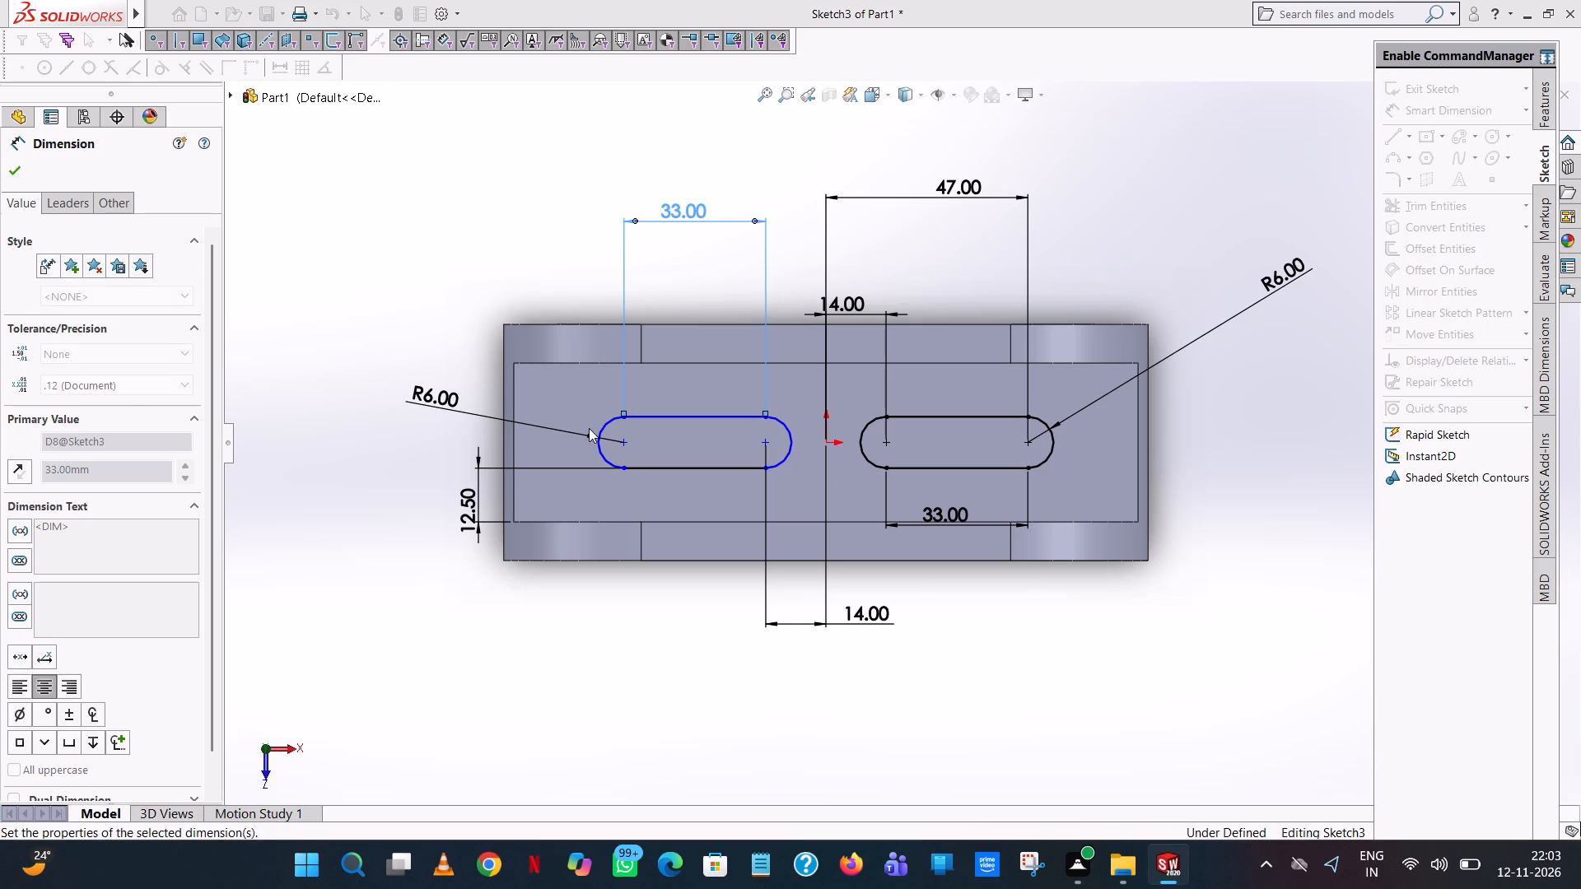
Dimension the distance from the left slot's upper line to the channel floor's upper edge.
click(670, 412)
click(676, 361)
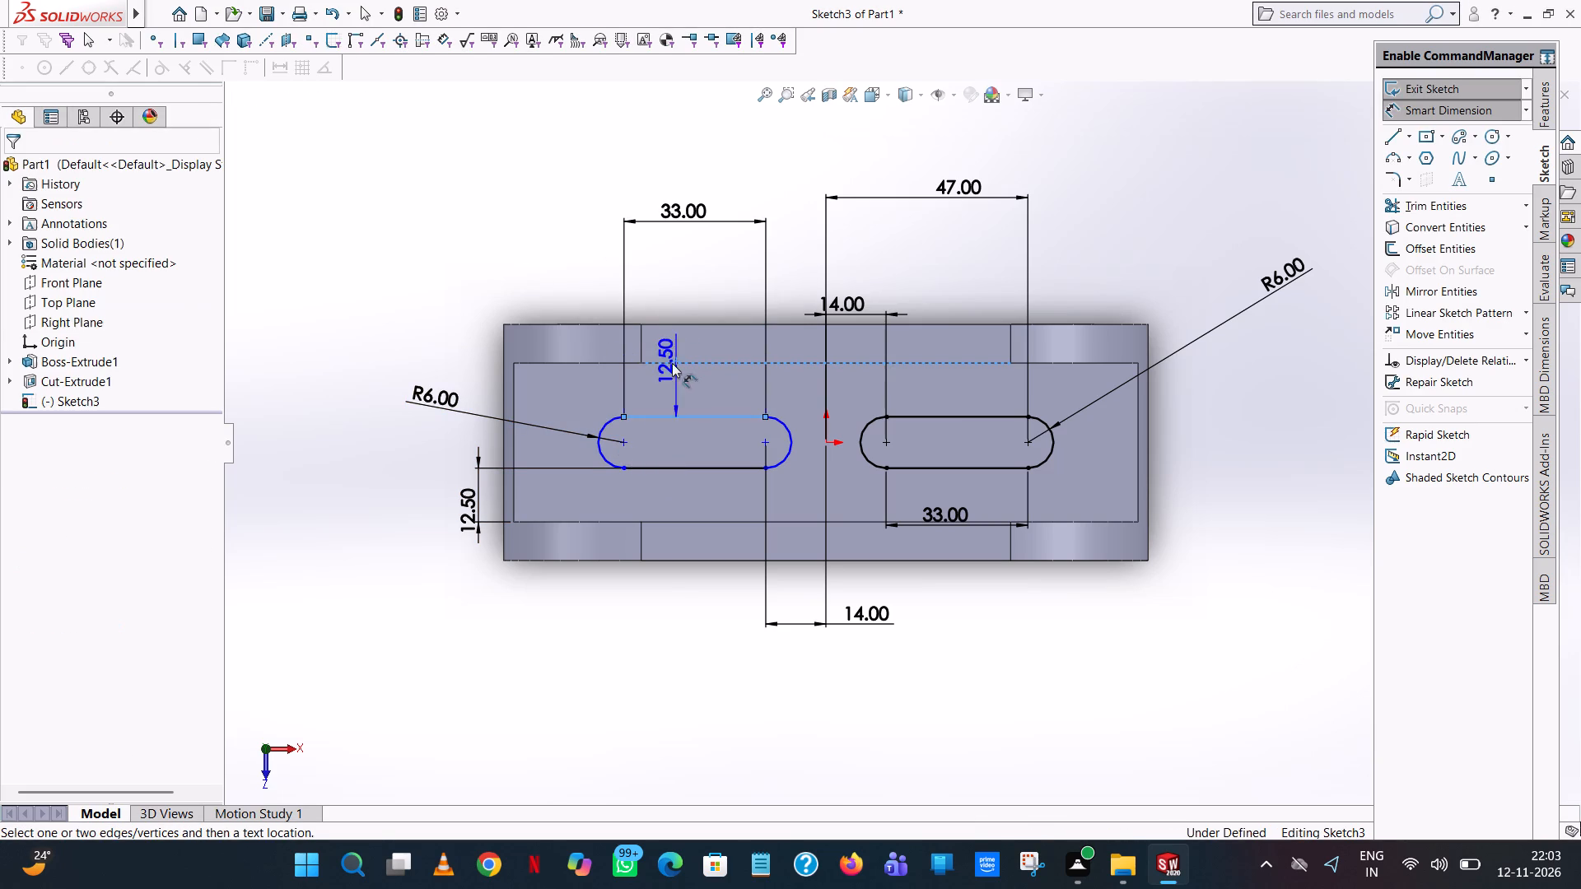
click(472, 370)
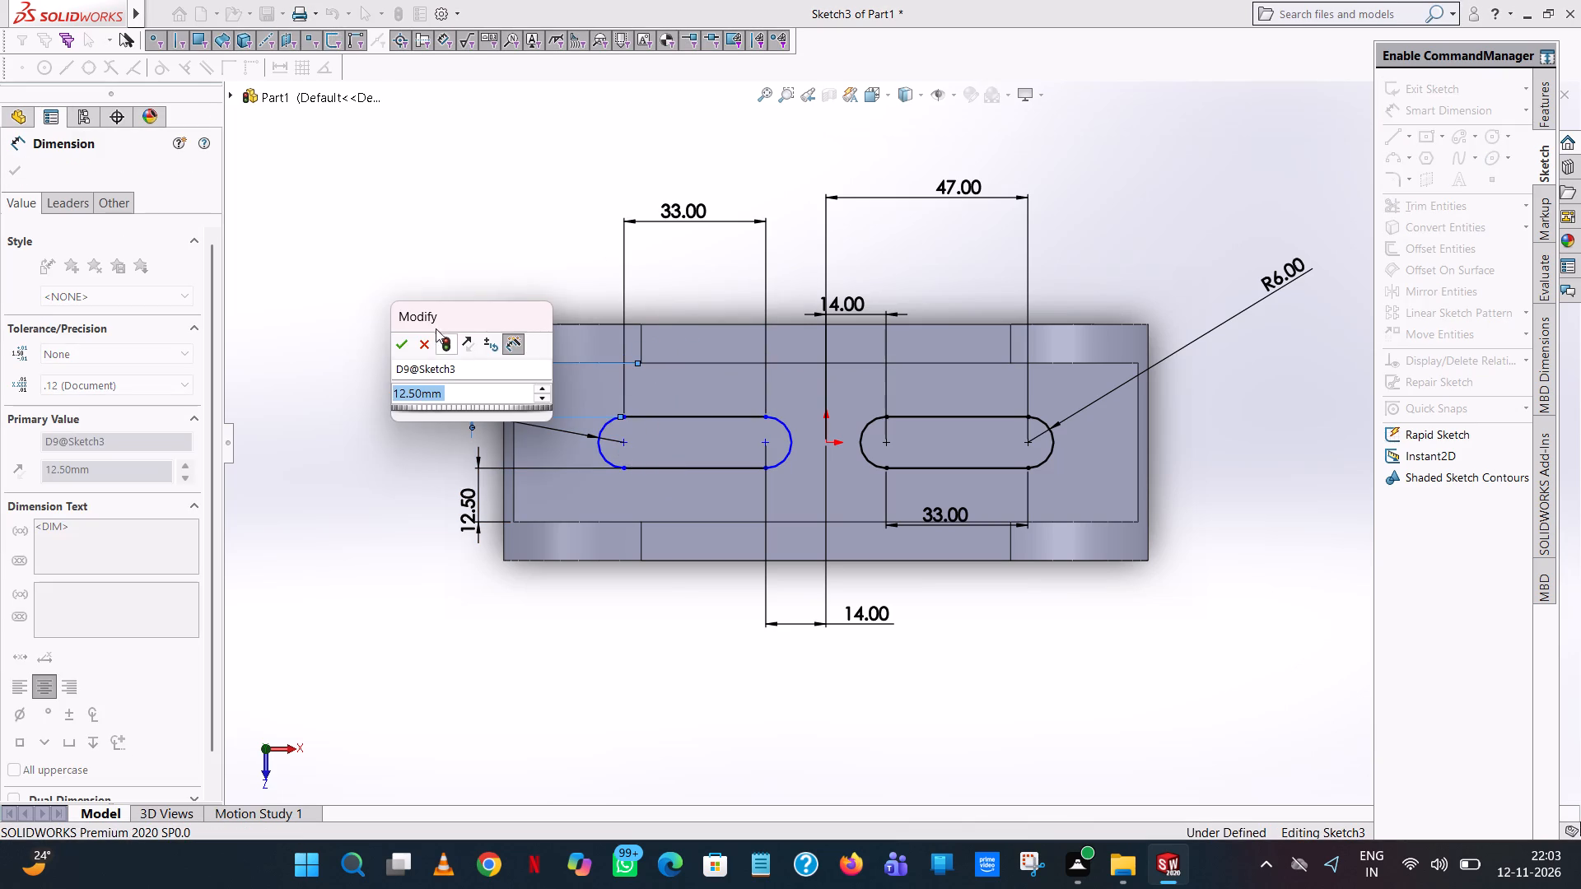
click(402, 347)
click(549, 256)
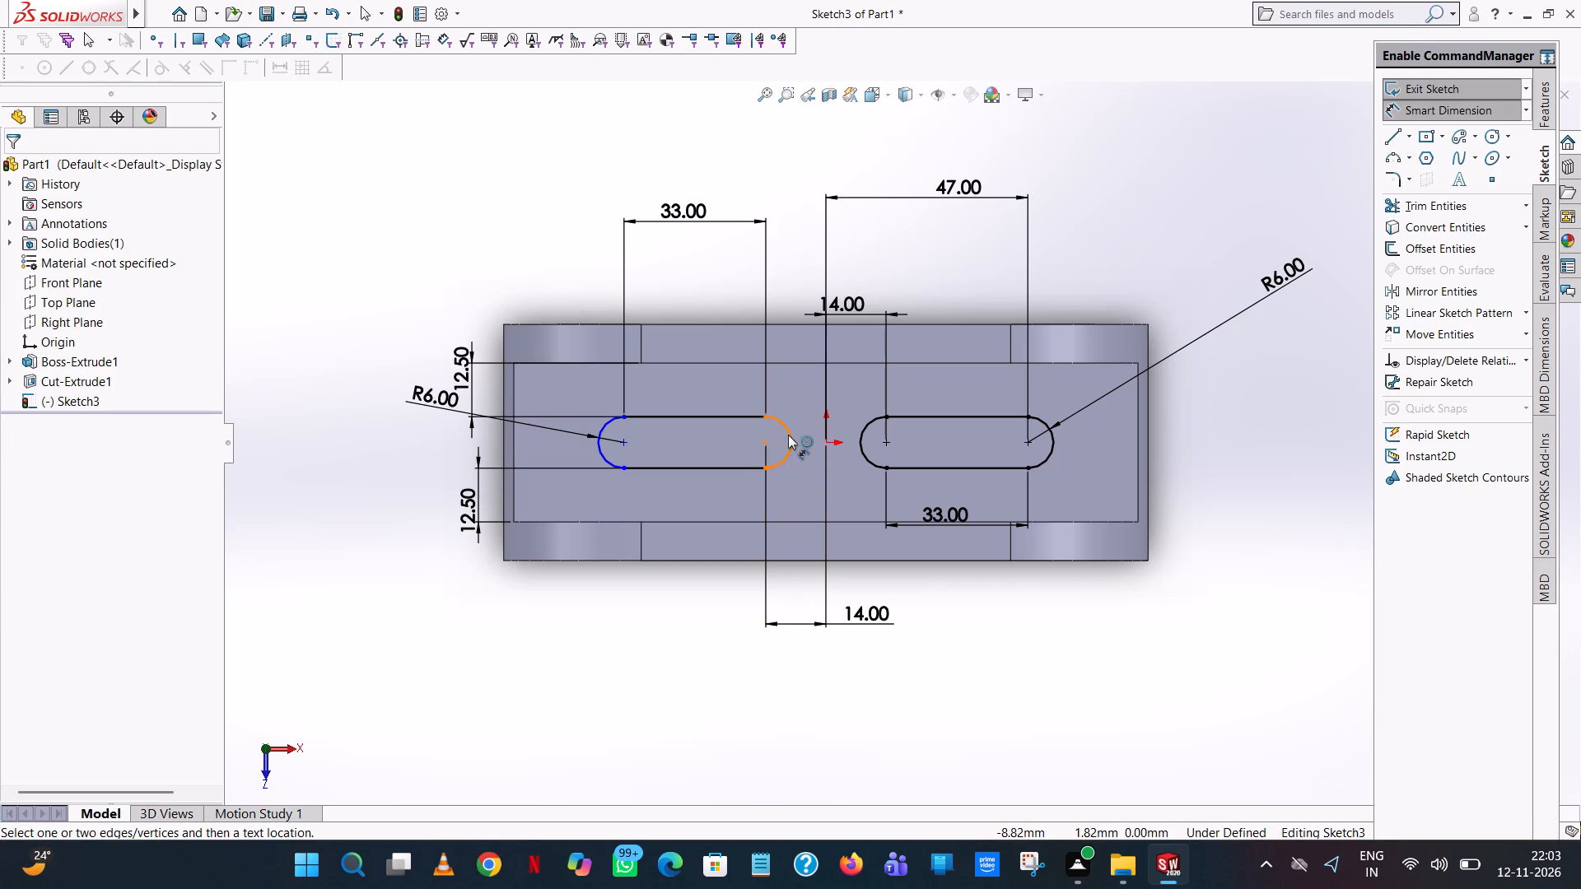
Dimension the radius of the left slot's inner end arc.
click(788, 435)
click(814, 351)
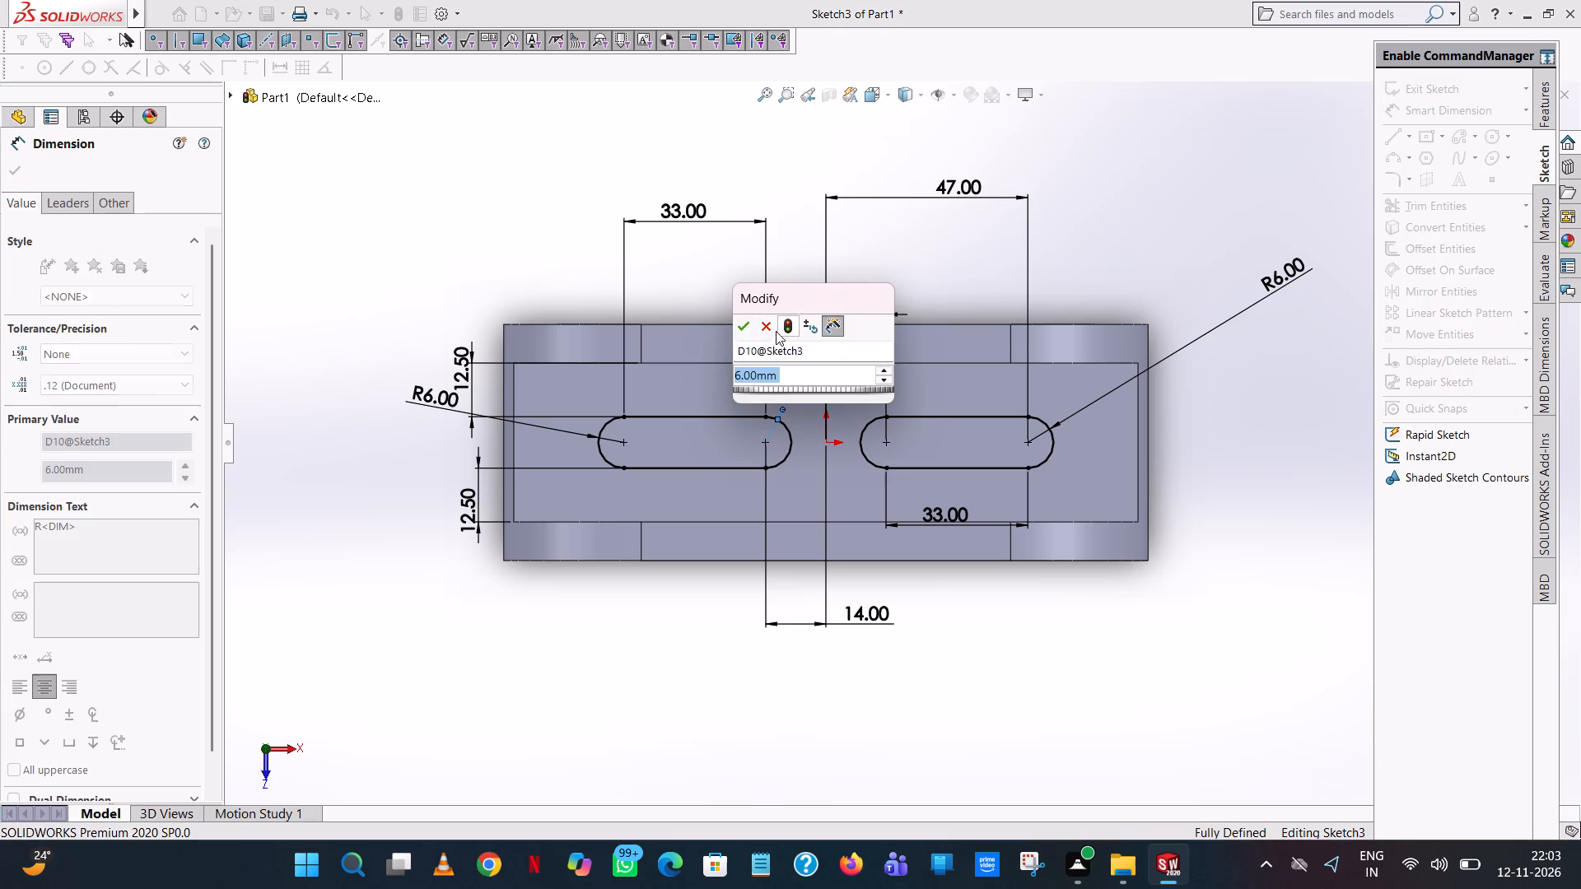
click(745, 319)
click(866, 277)
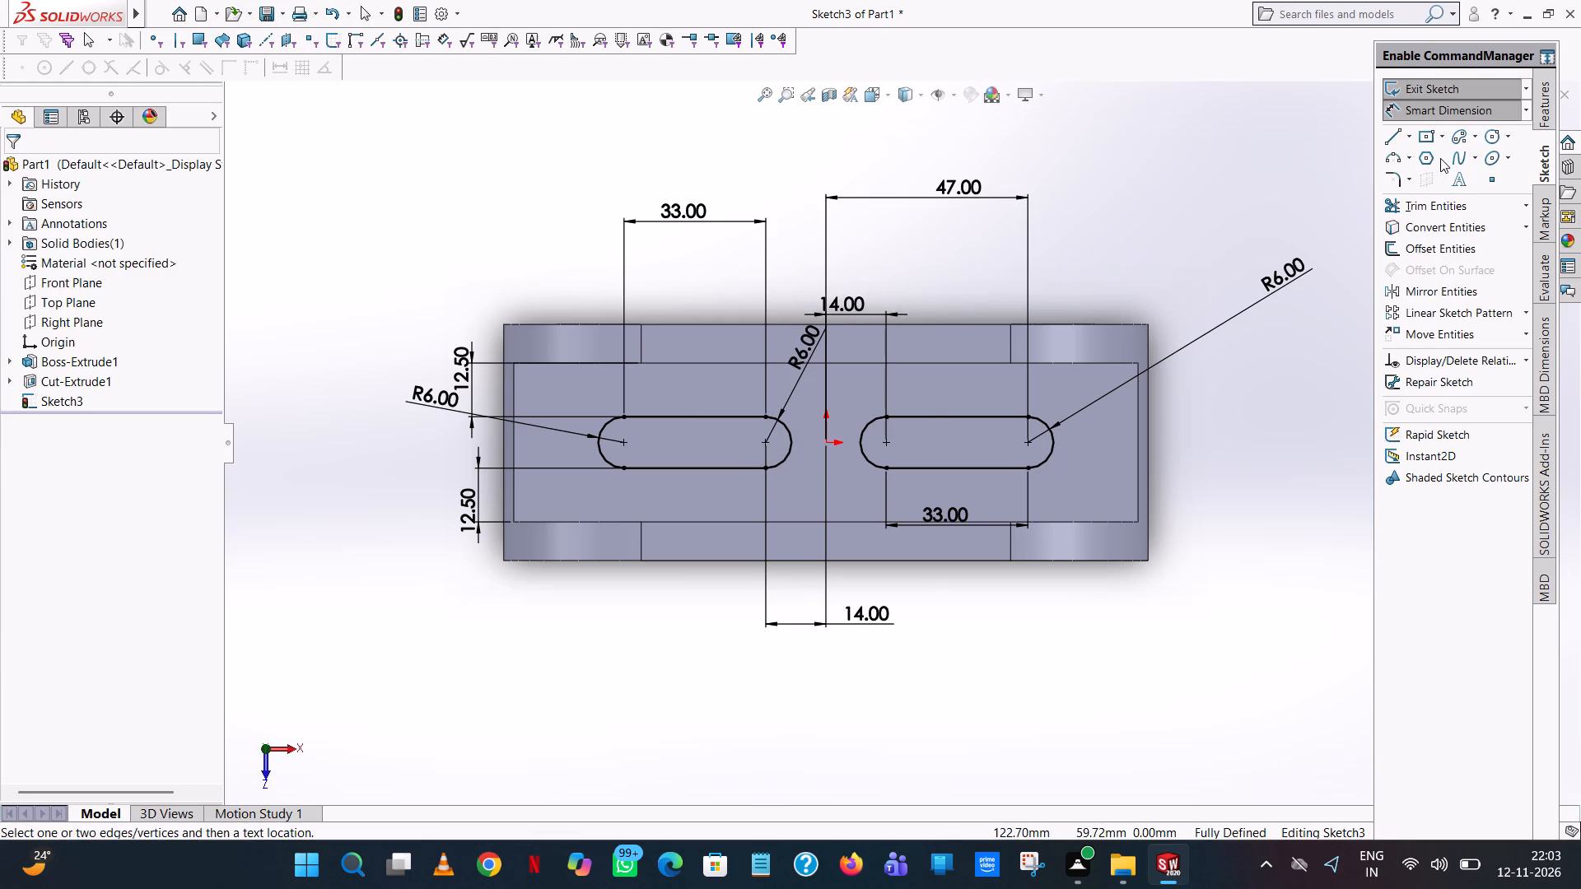
Extrude-cut both slot profiles downward from the channel floor with a blind depth of 38 mm.
click(1551, 105)
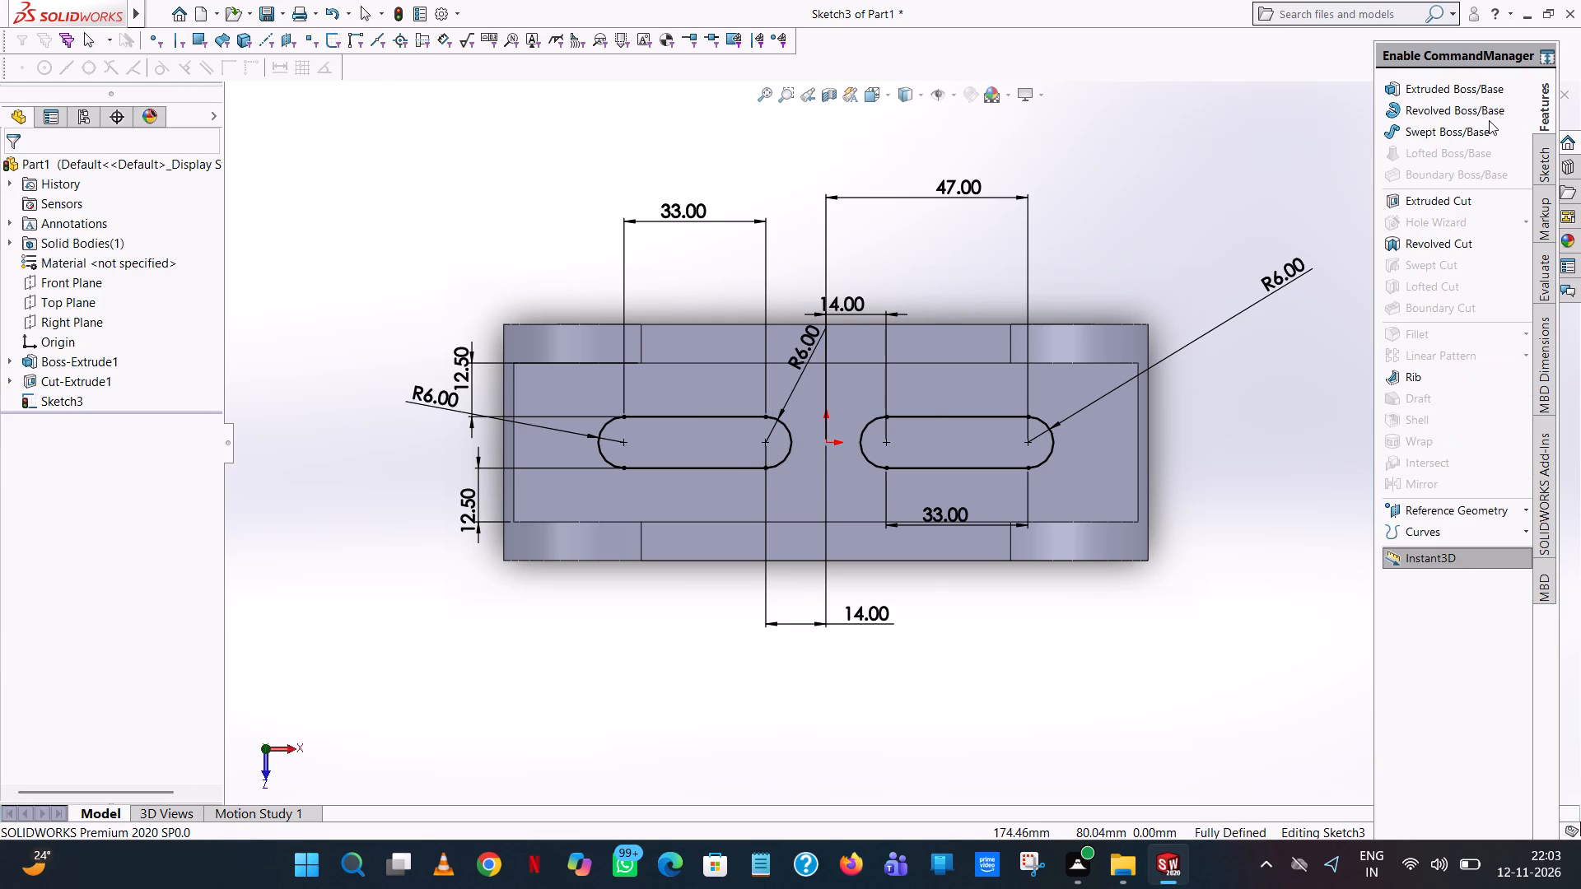
click(1422, 201)
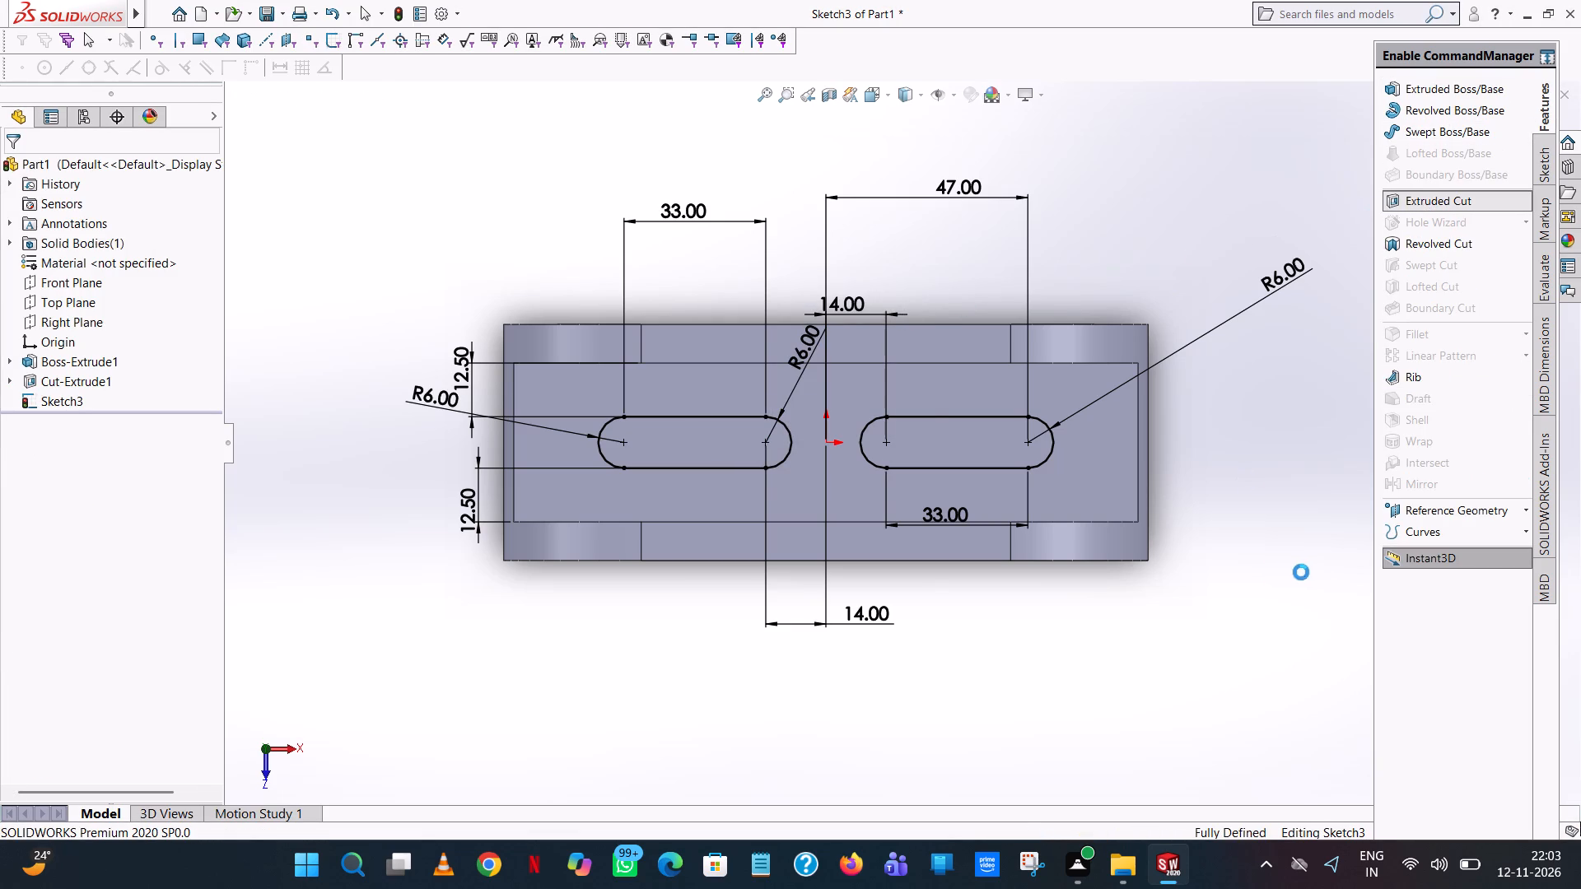
middle_drag(1025, 659, 1006, 300)
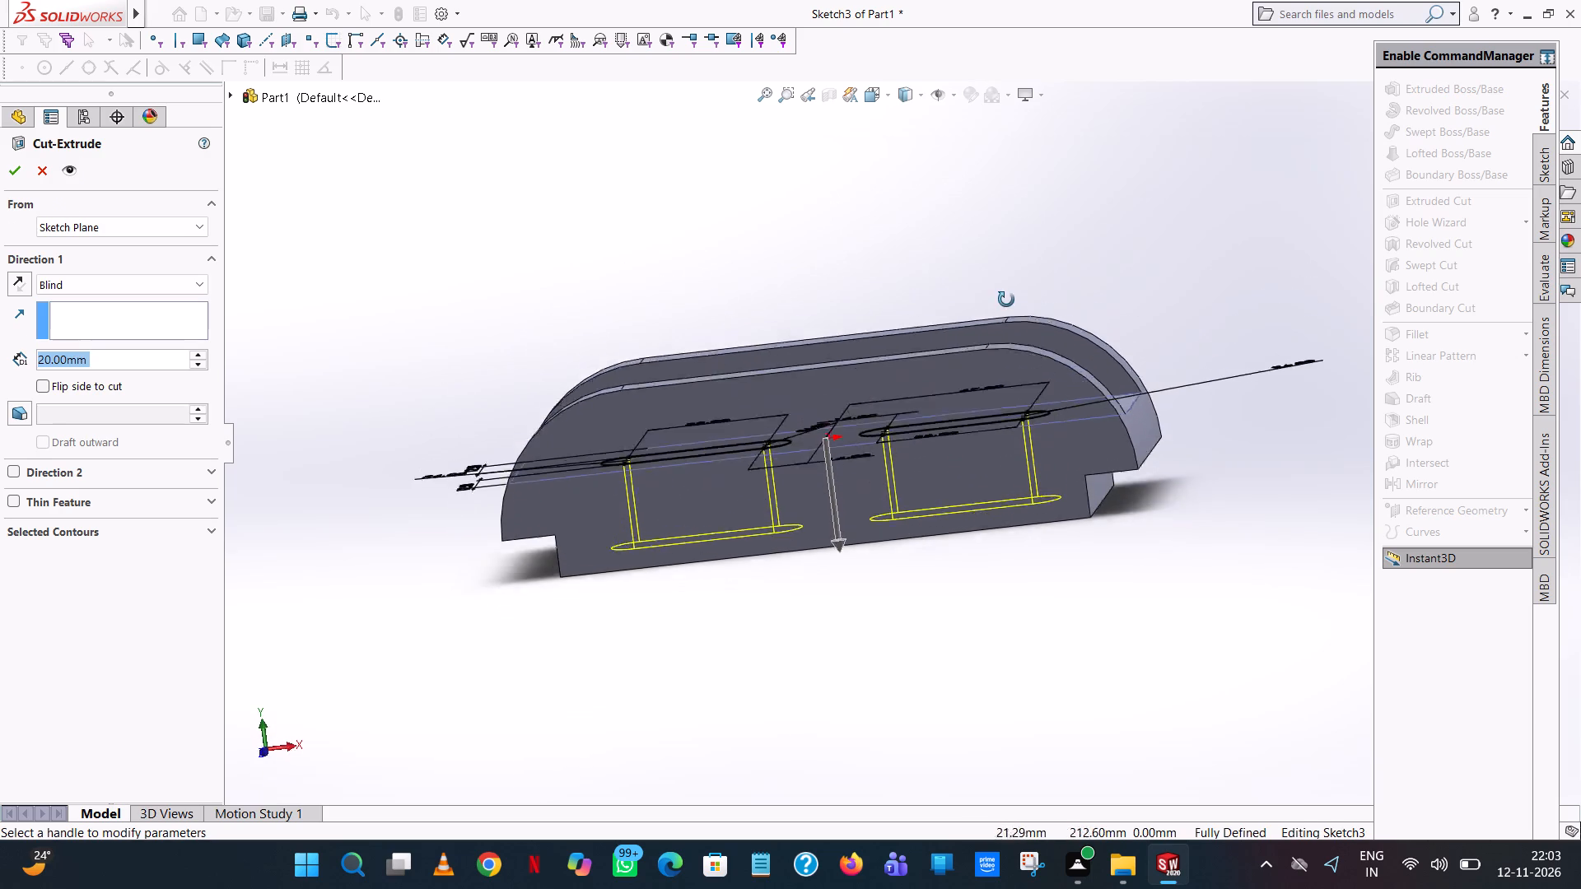
middle_drag(1006, 300, 1007, 307)
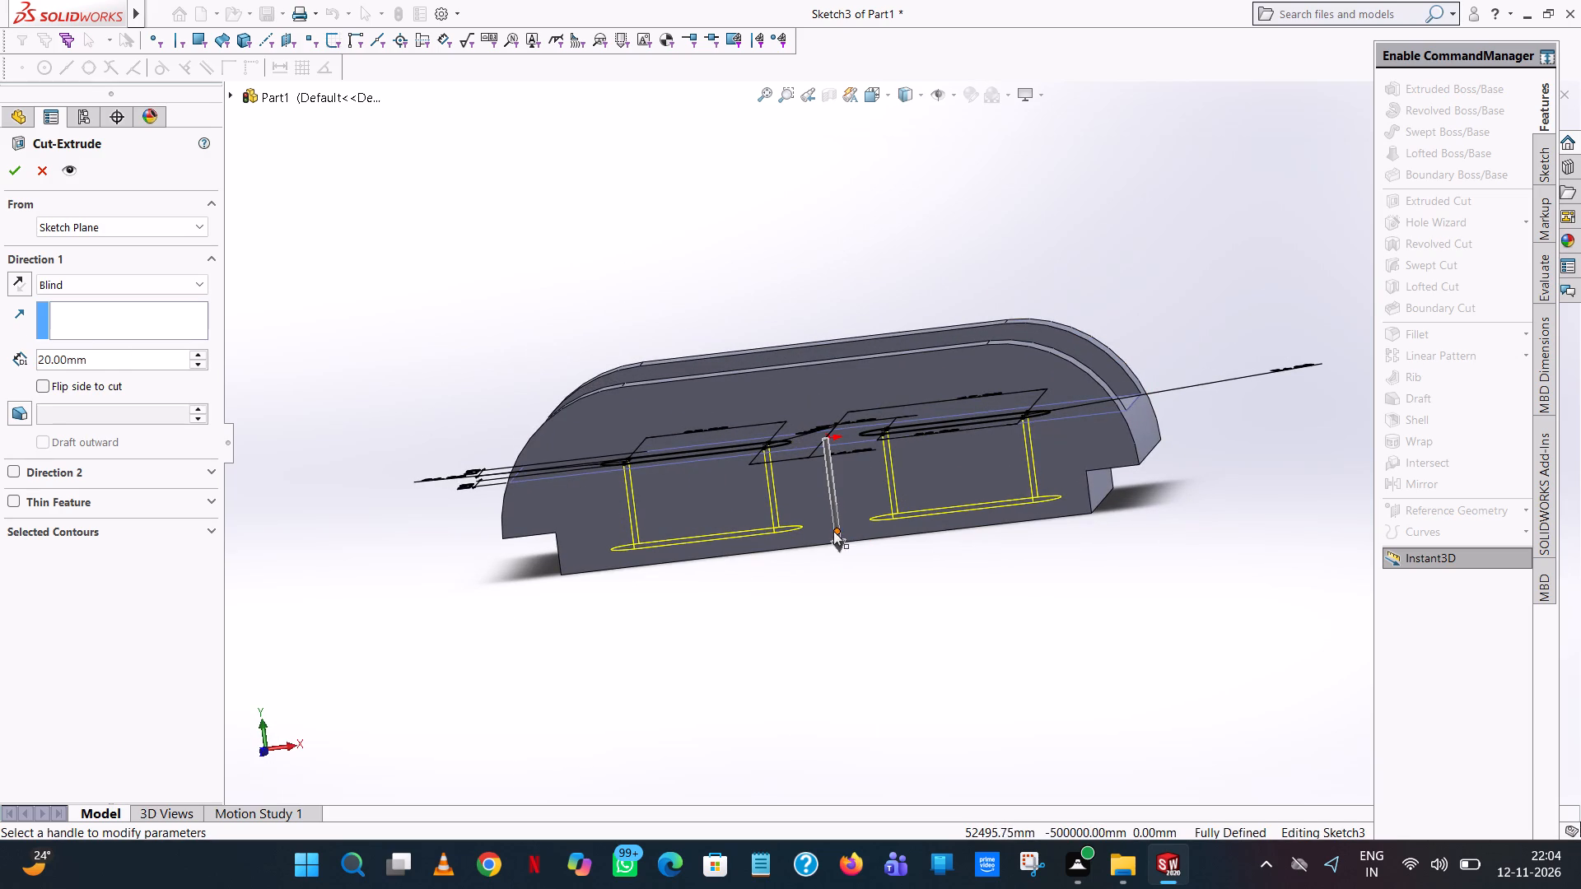
drag(840, 544, 855, 603)
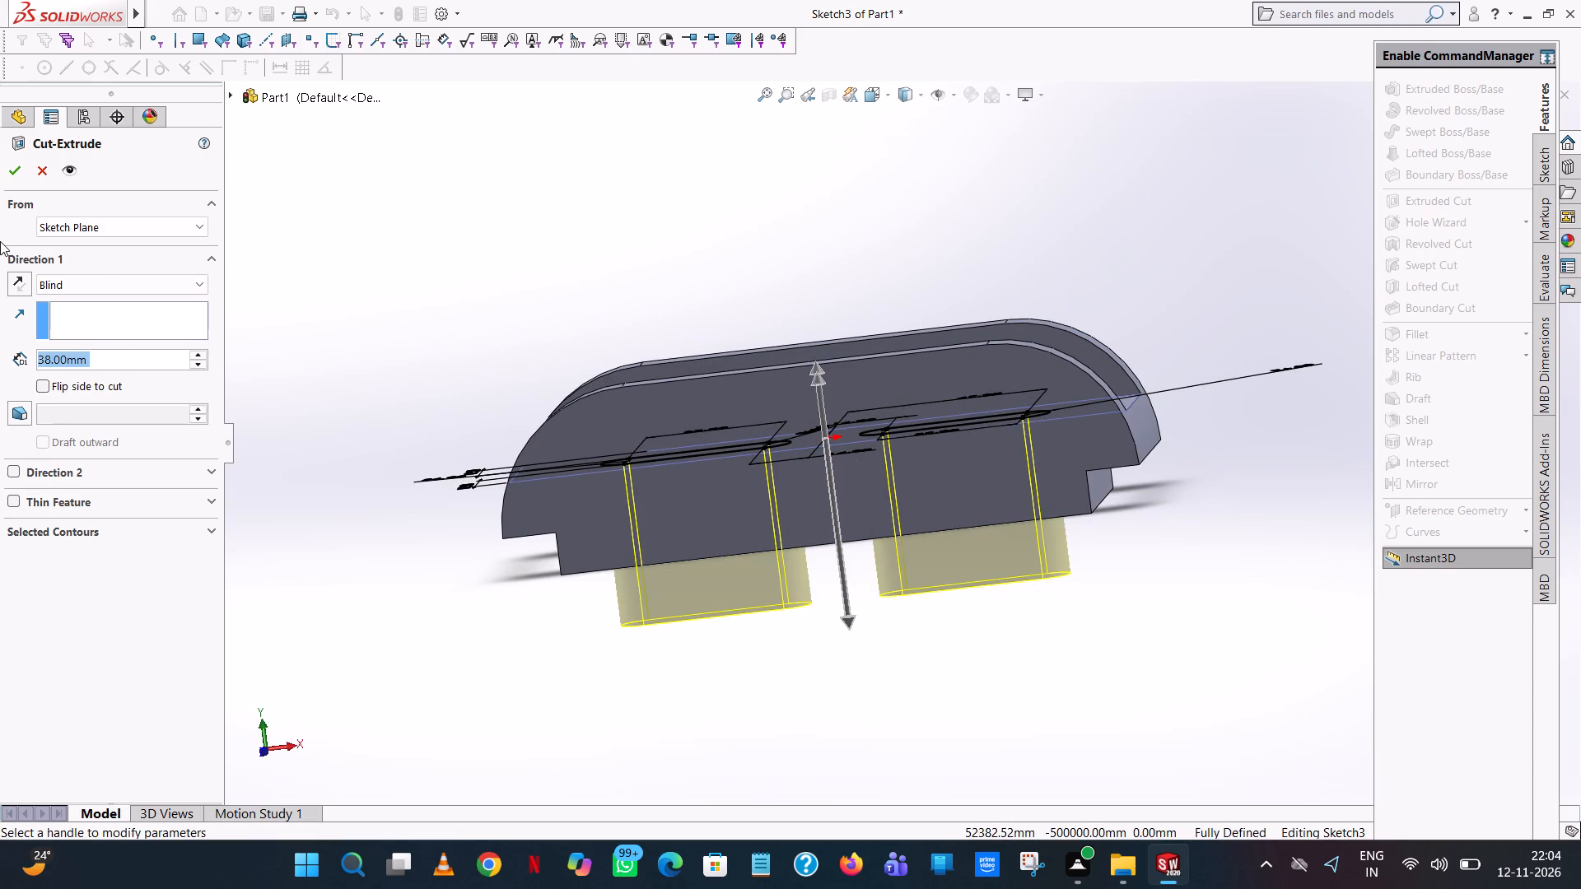
click(19, 165)
click(815, 226)
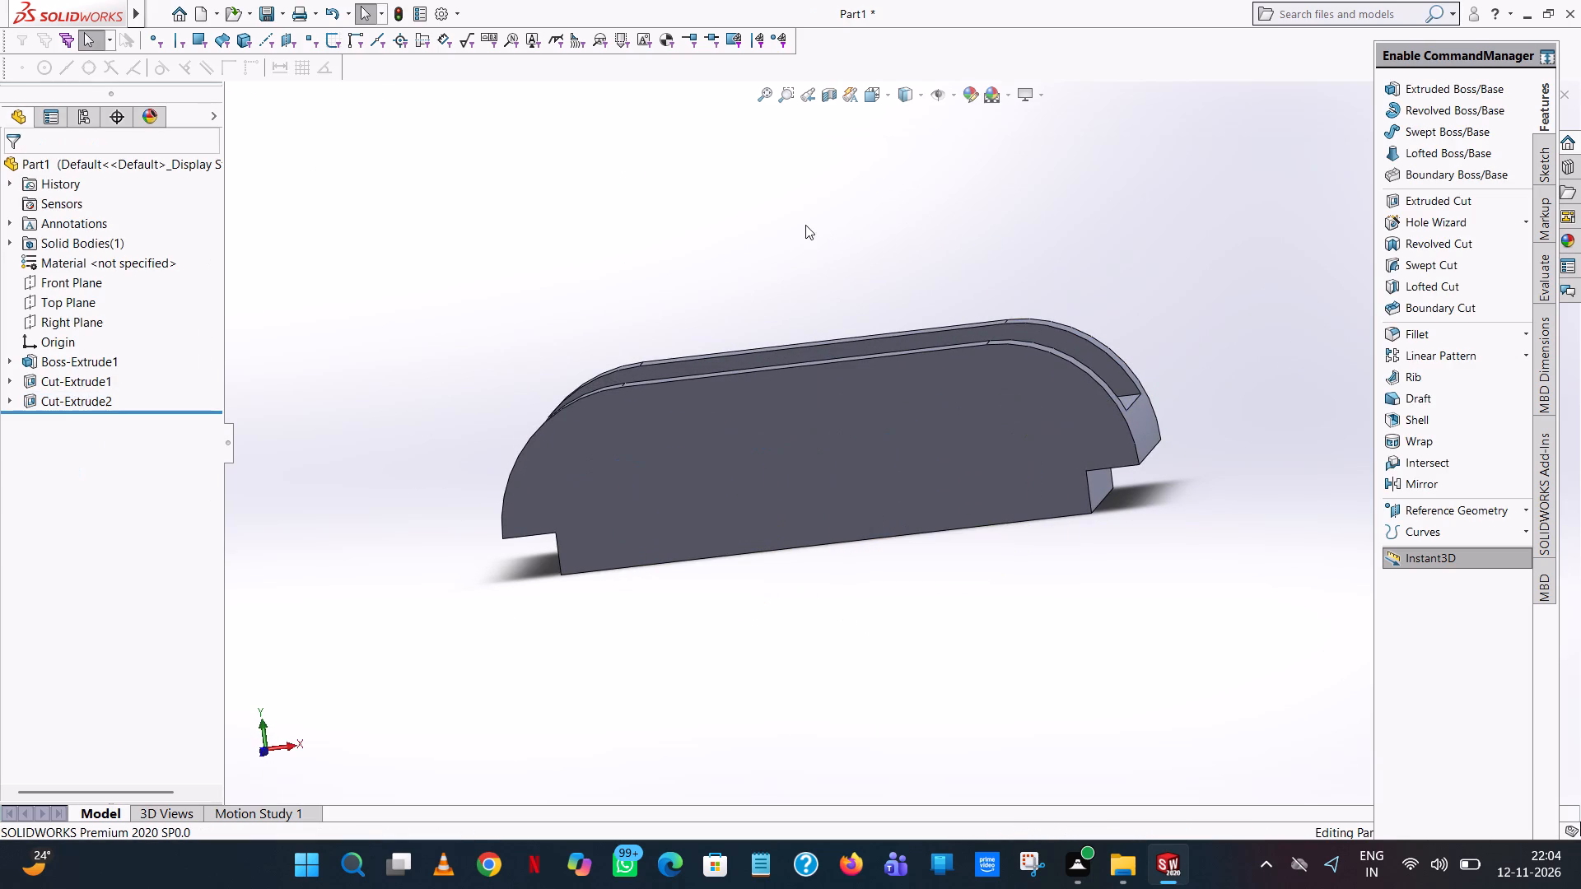
Examine the slotted block from above, the front and the end to check the channel and both slot cuts.
middle_drag(804, 225, 831, 499)
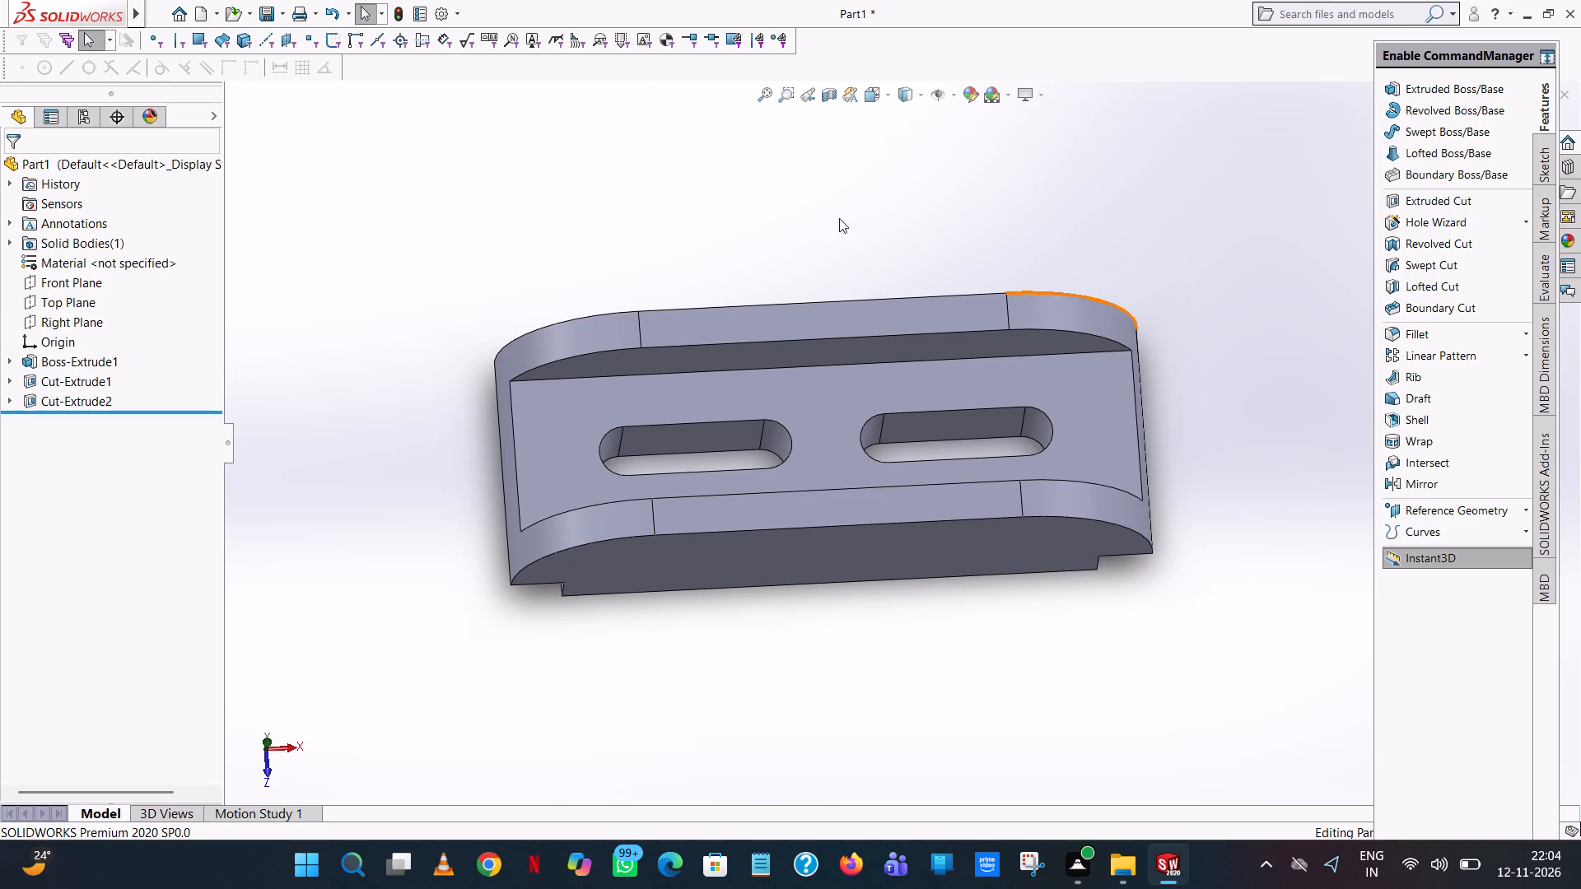
scroll(772, 194, up, 1)
middle_drag(832, 159, 850, 148)
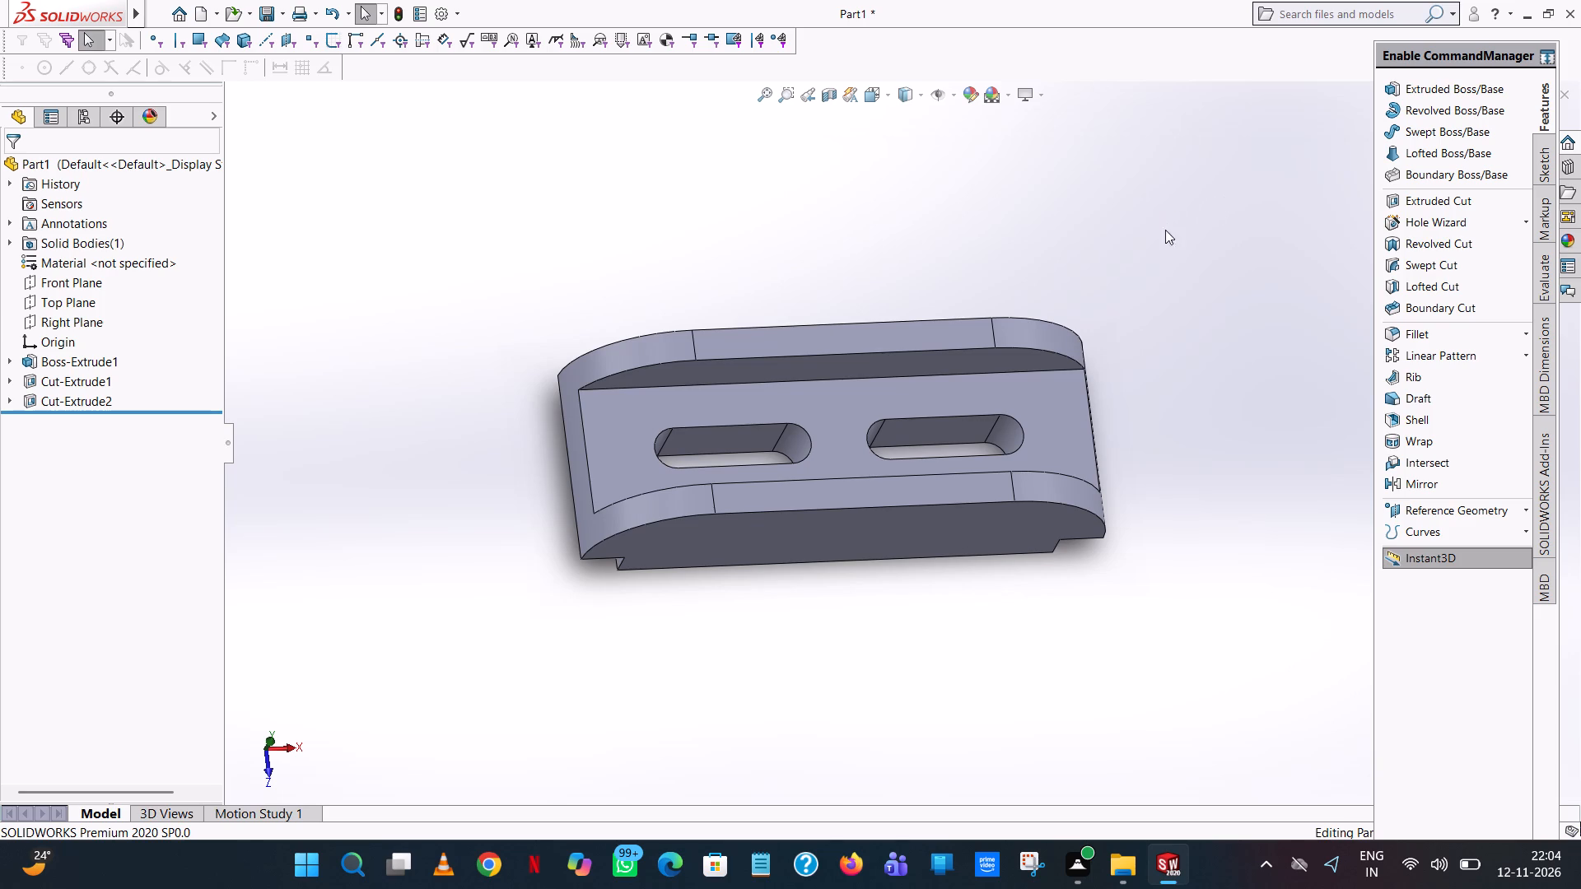
middle_drag(1164, 285, 1162, 199)
scroll(1159, 200, down, 1)
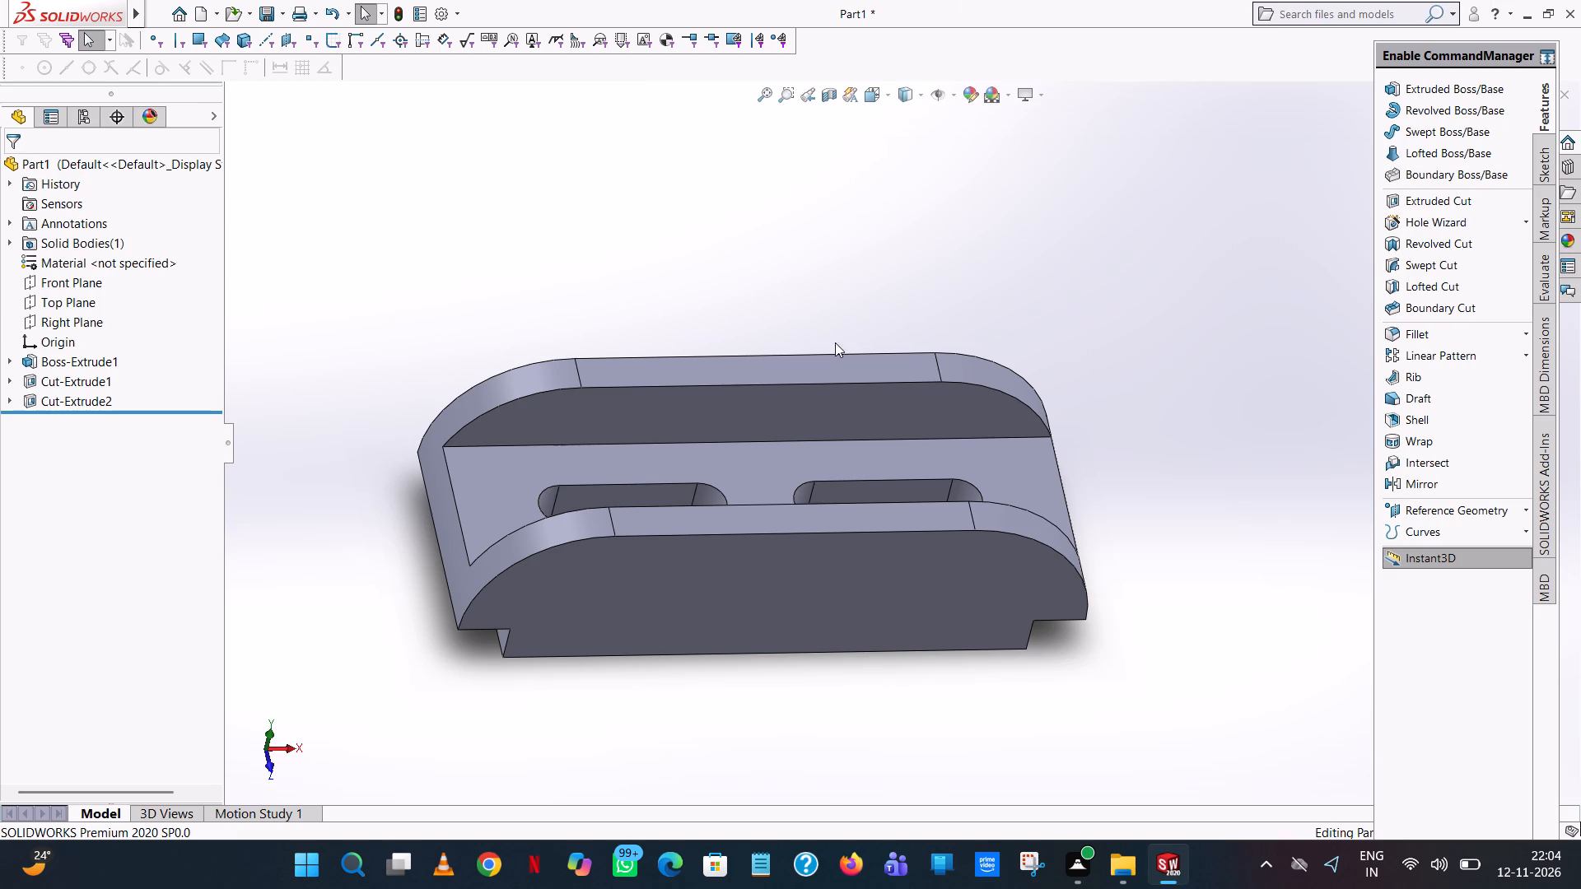
middle_drag(803, 295, 819, 199)
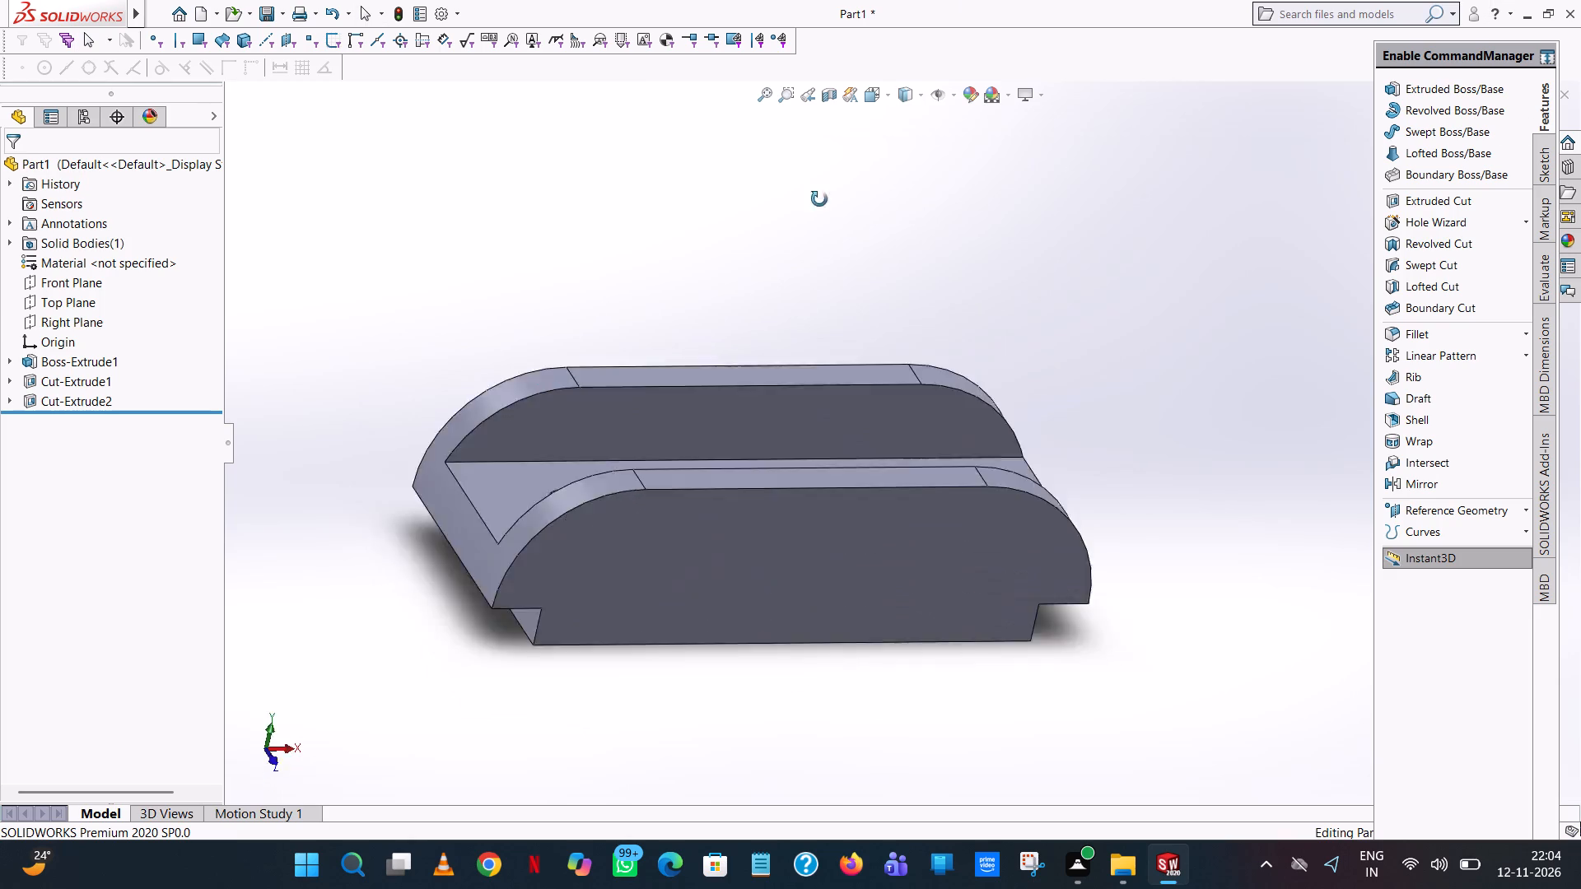
middle_drag(819, 199, 929, 203)
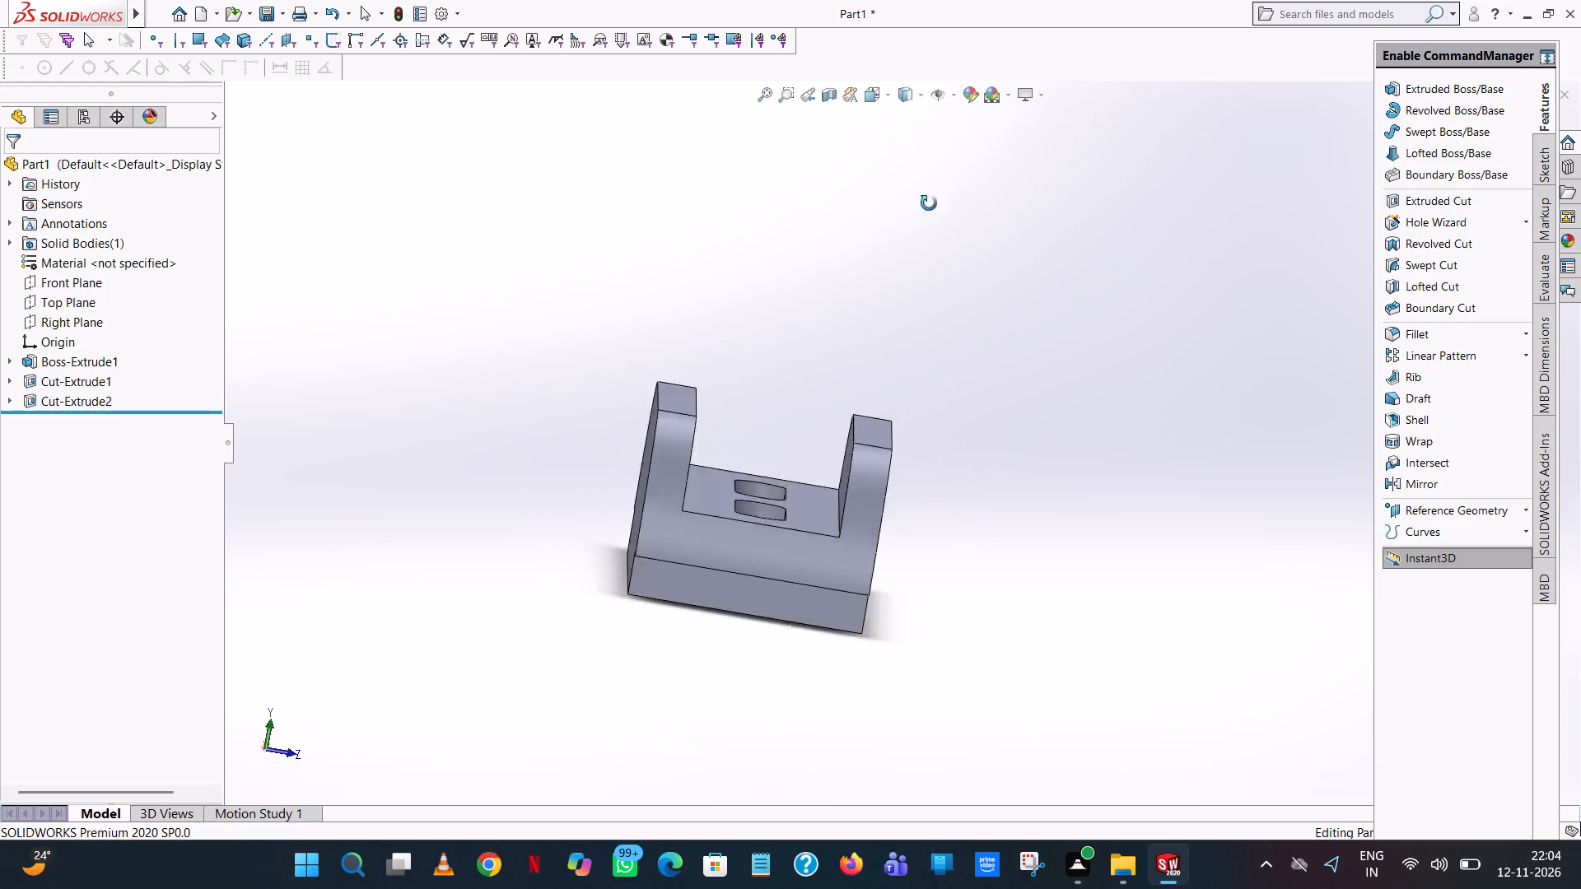
middle_drag(929, 203, 767, 202)
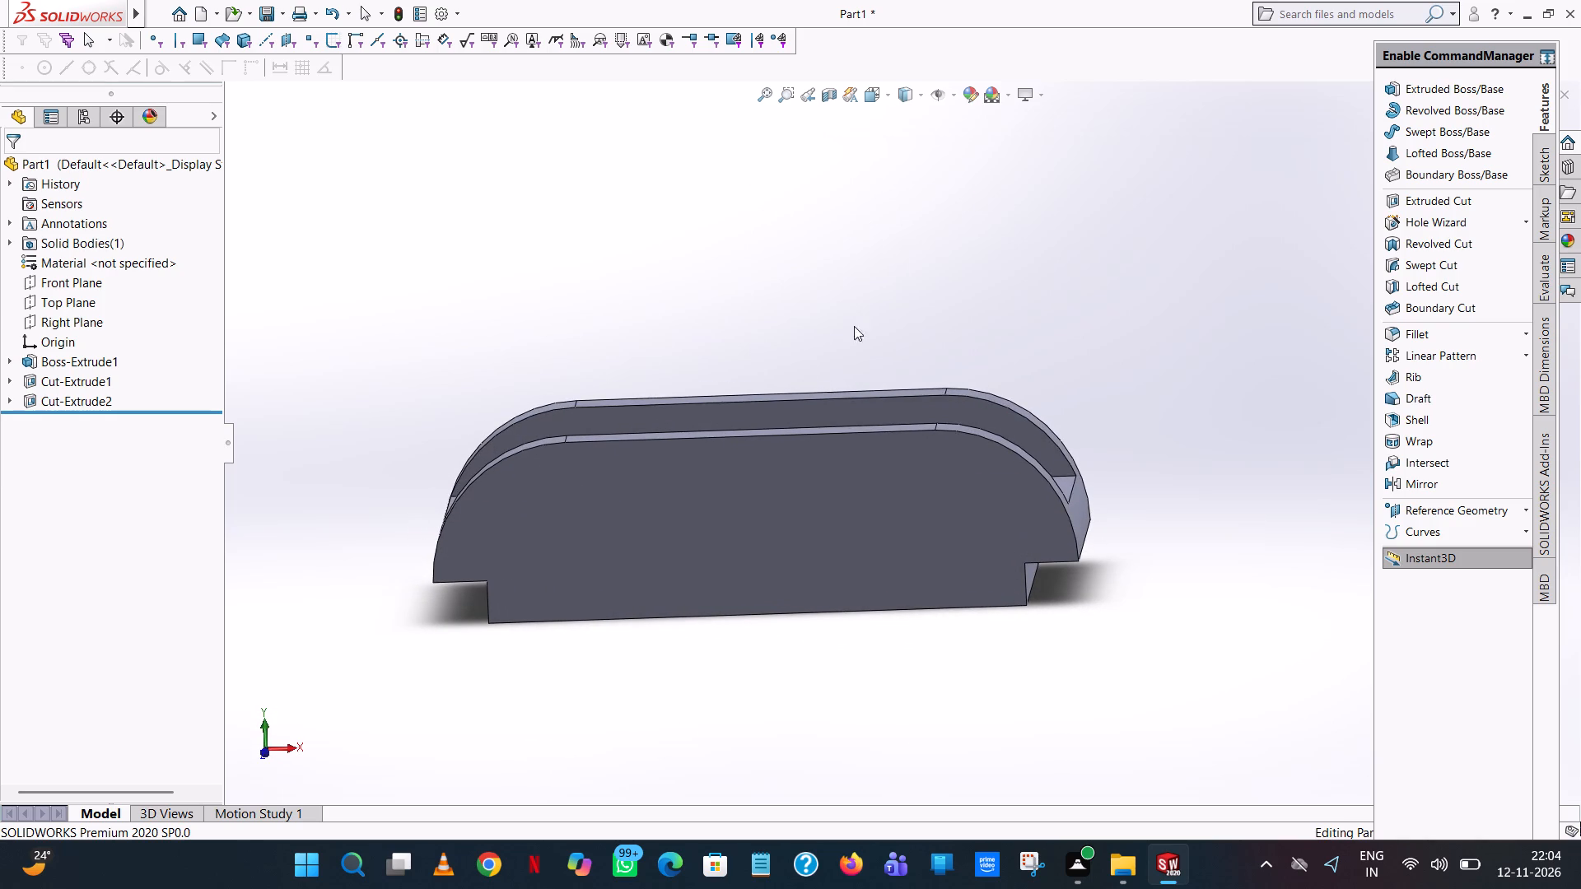
Apply the standard medium grey colour to the whole part.
right_click(844, 486)
click(977, 431)
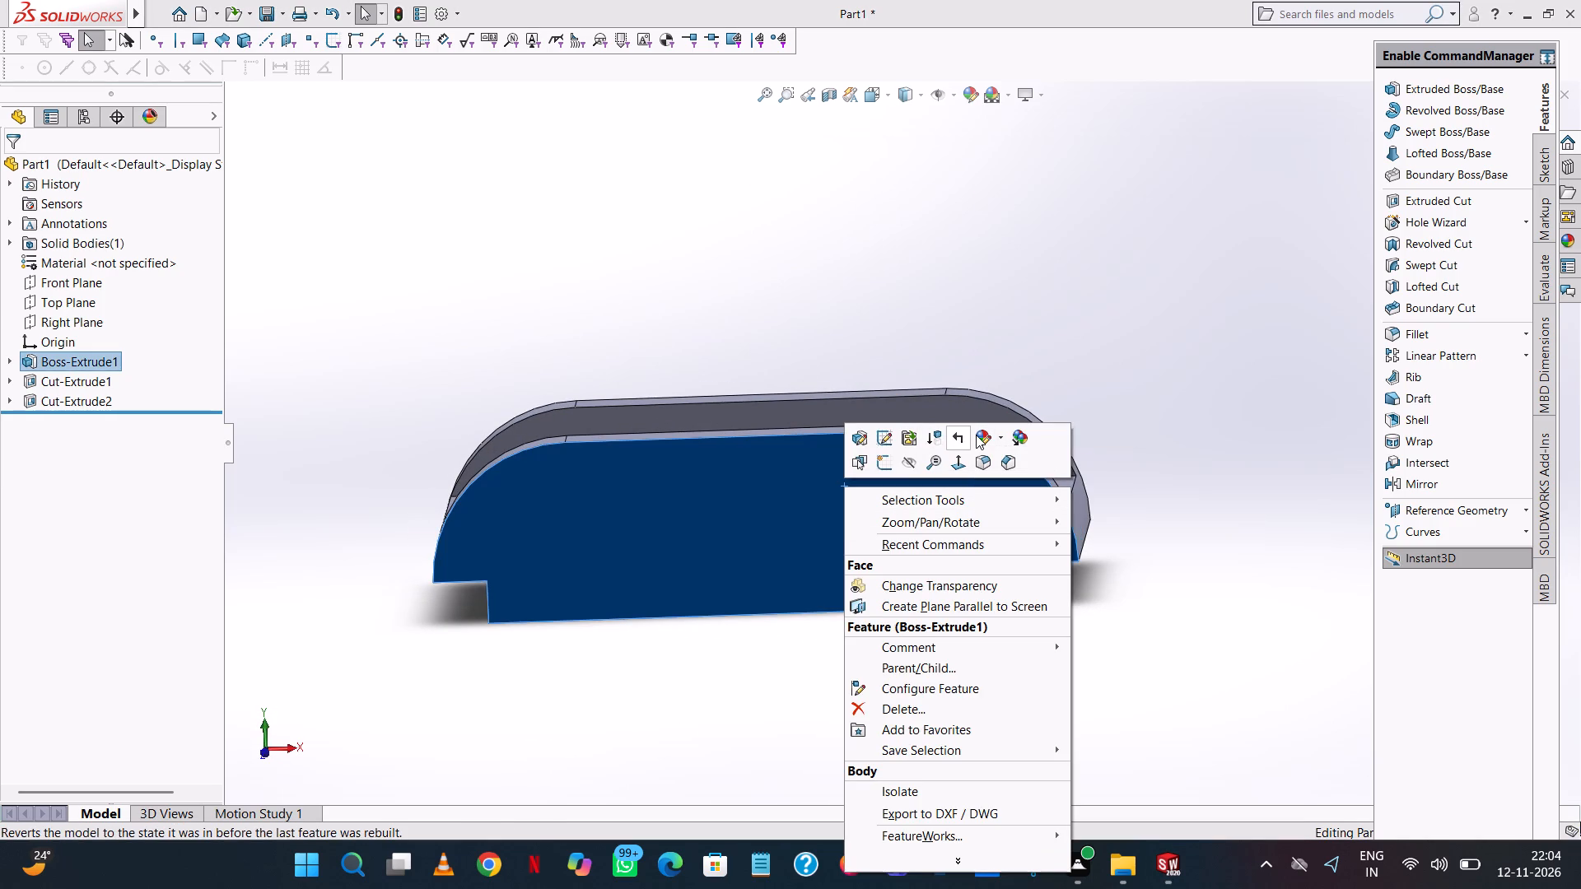
click(976, 435)
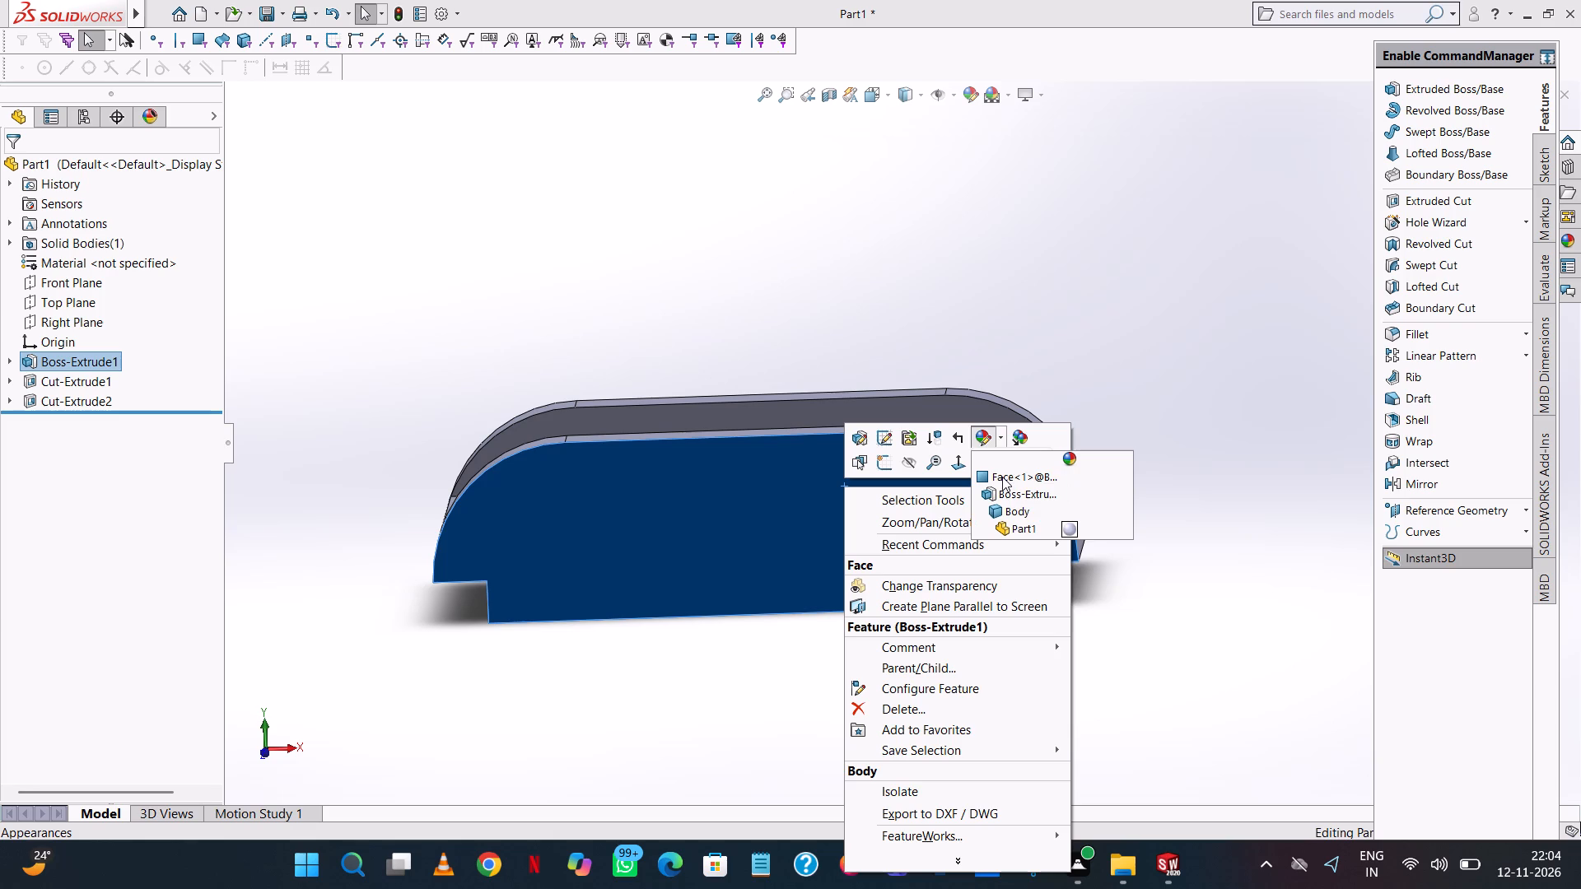
click(1026, 529)
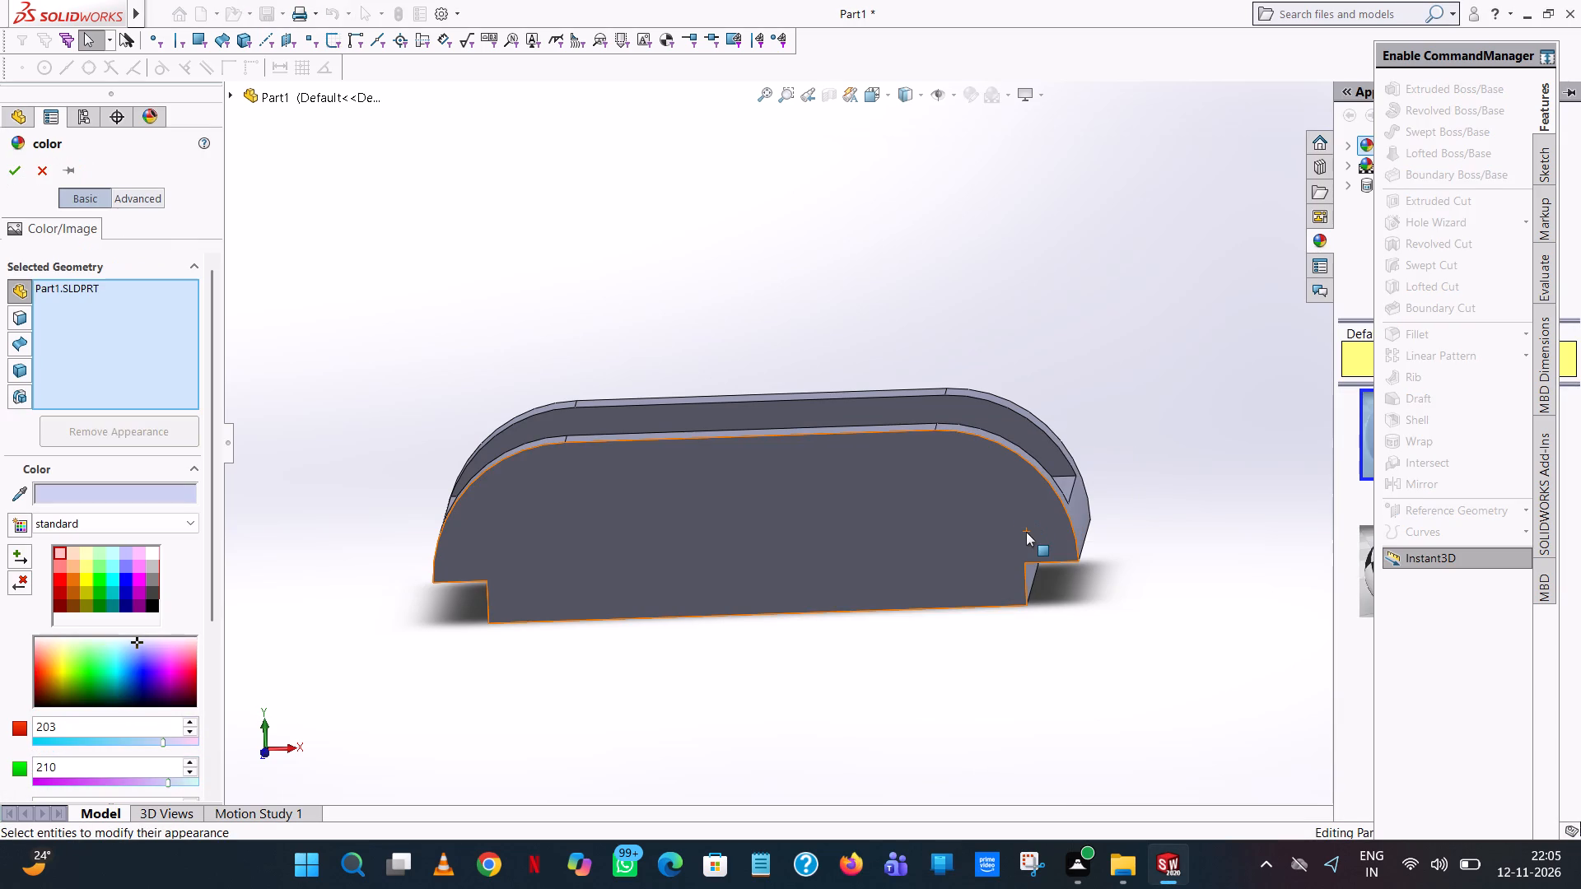
click(155, 579)
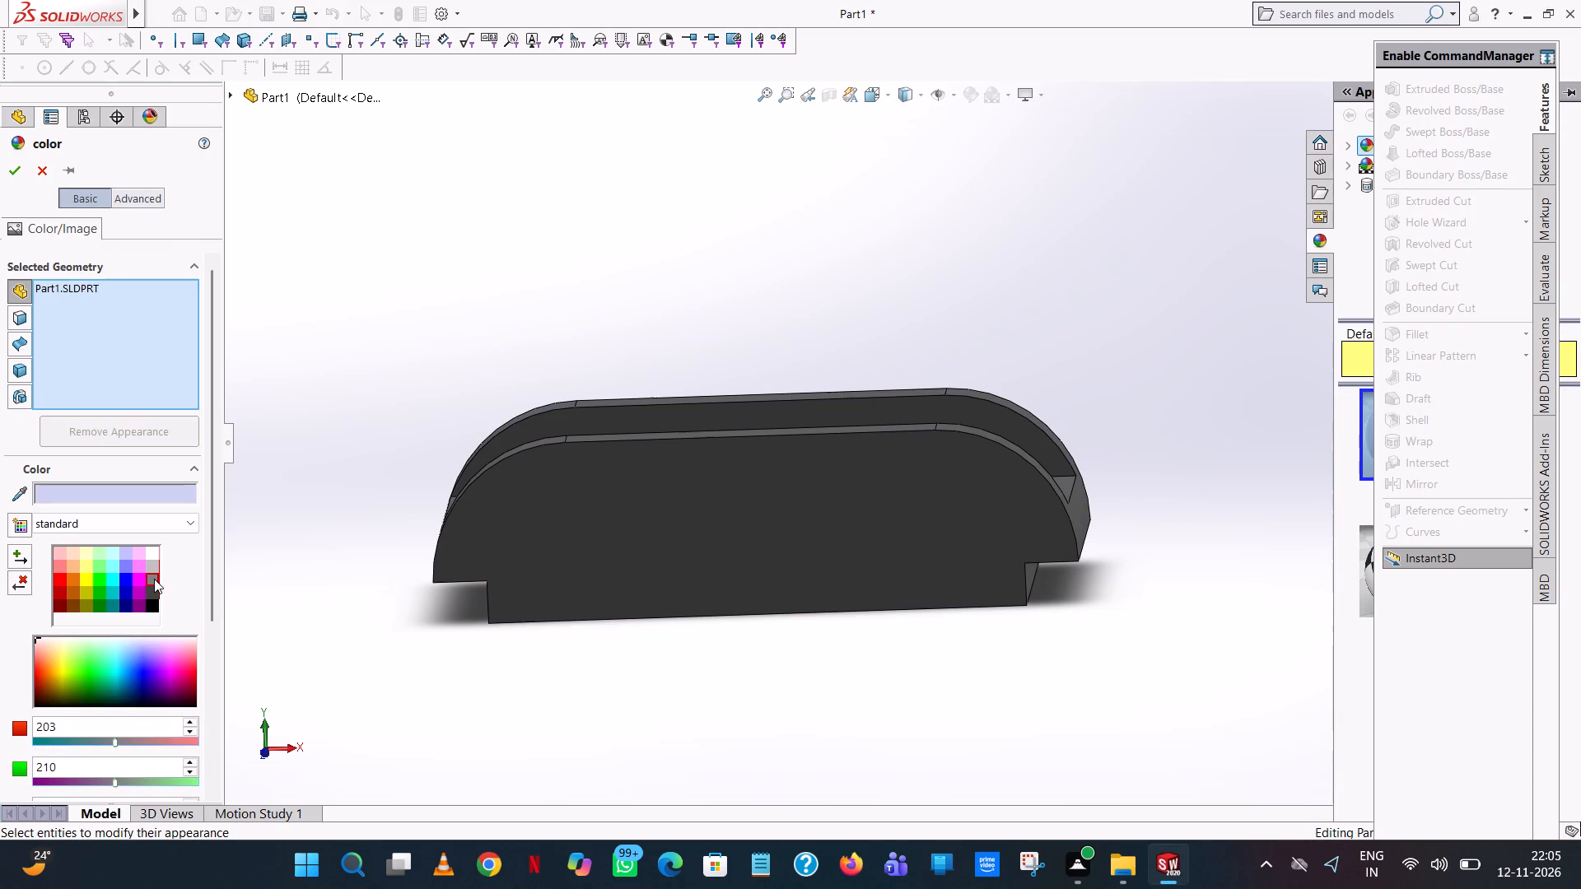
click(12, 172)
click(604, 245)
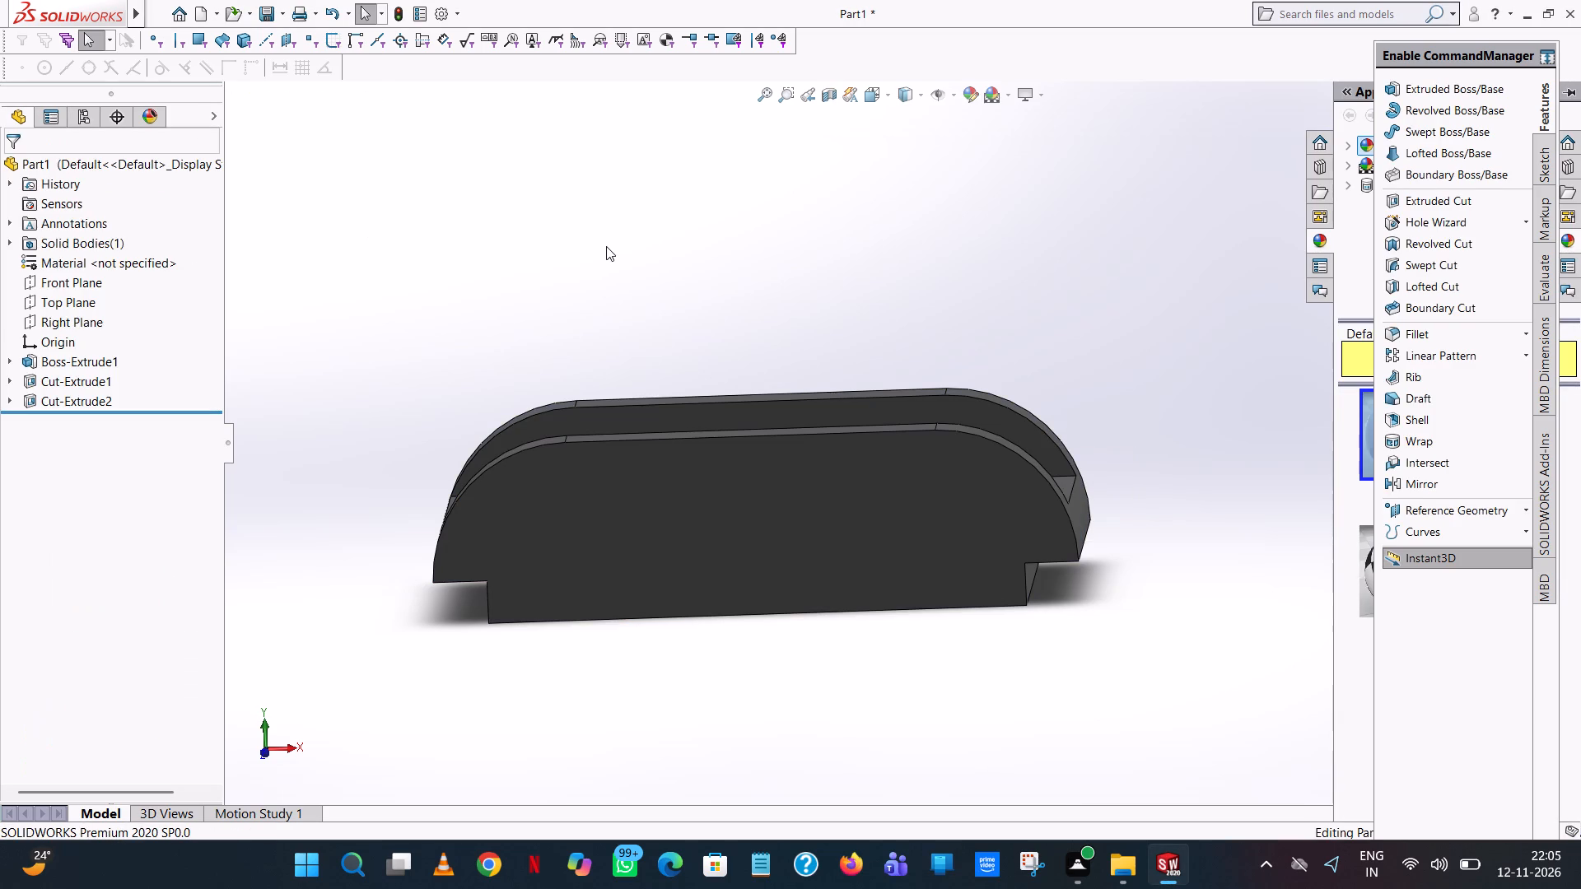
Start a white face colour and assign it to the left slot's four inner wall faces.
scroll(606, 246, up, 1)
middle_drag(606, 249, 646, 533)
click(743, 491)
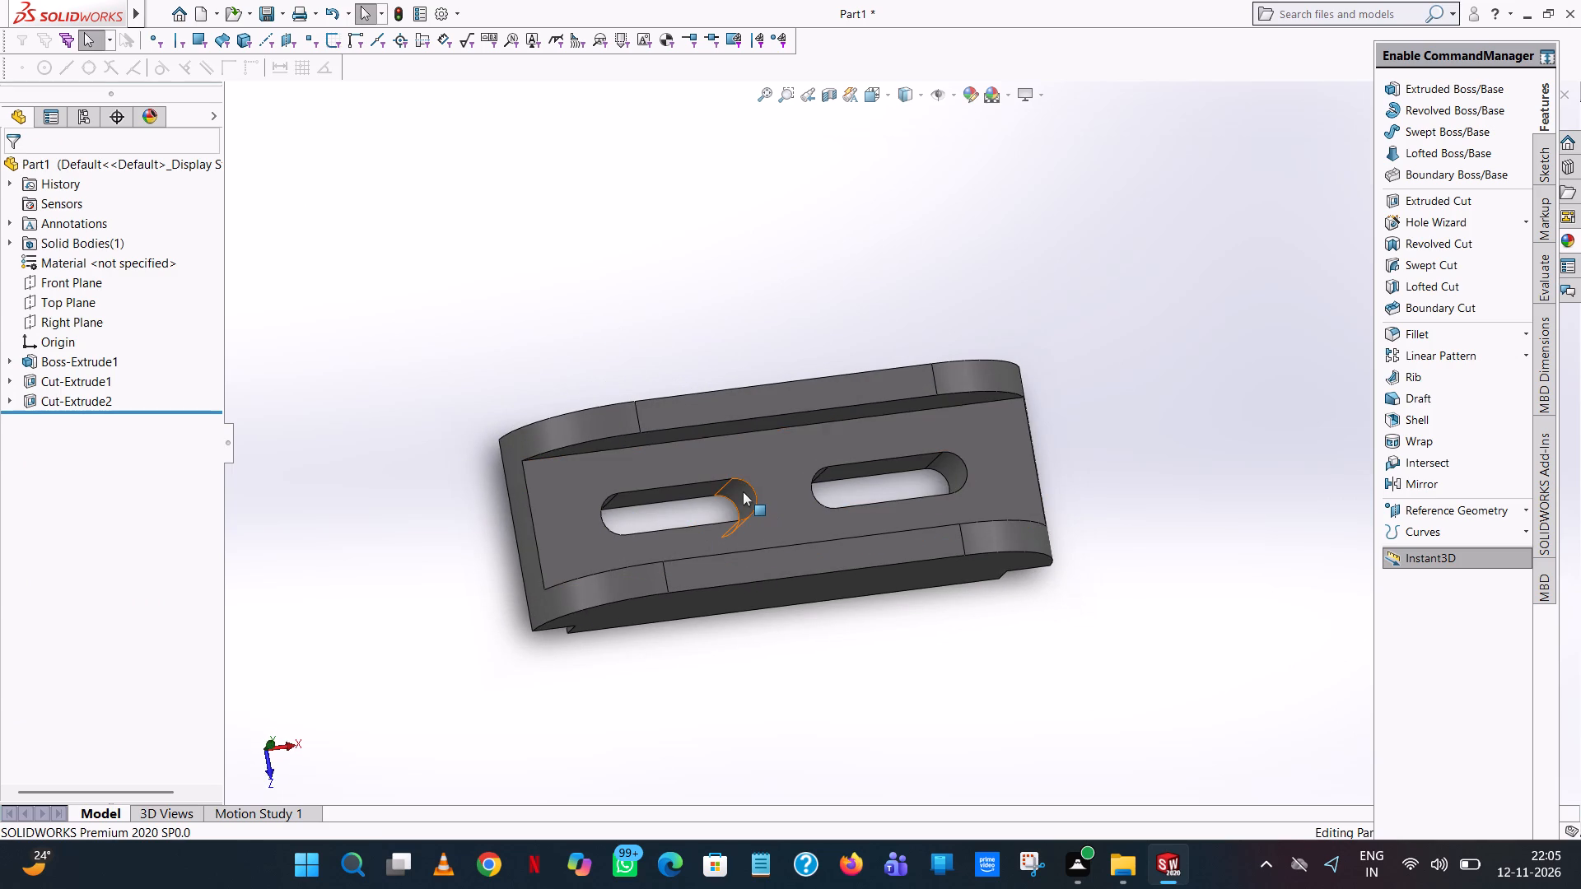
click(915, 411)
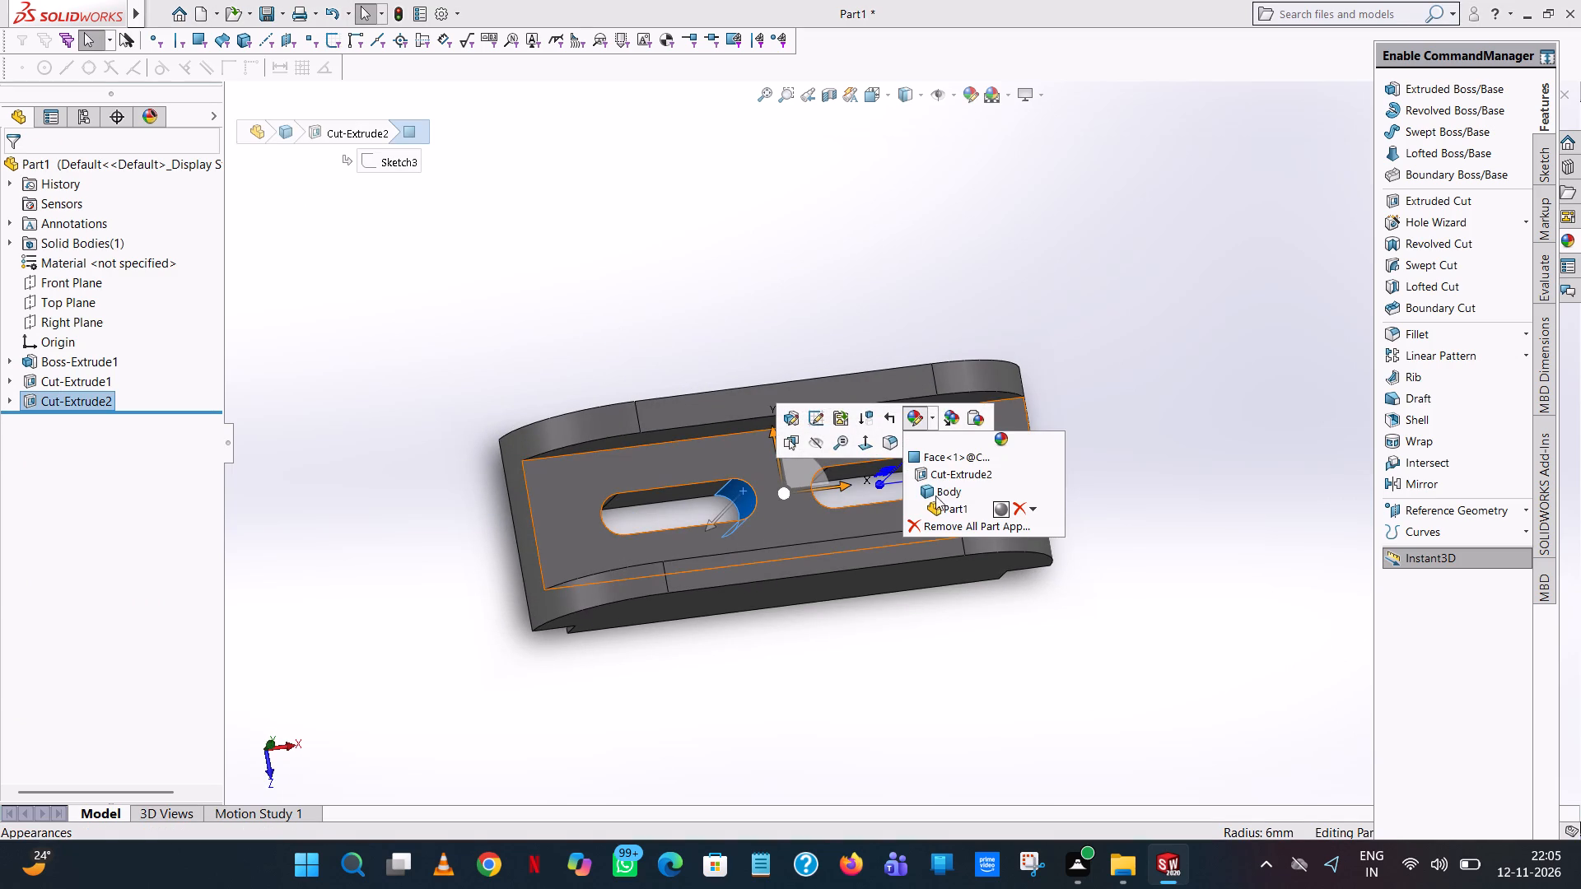
click(954, 454)
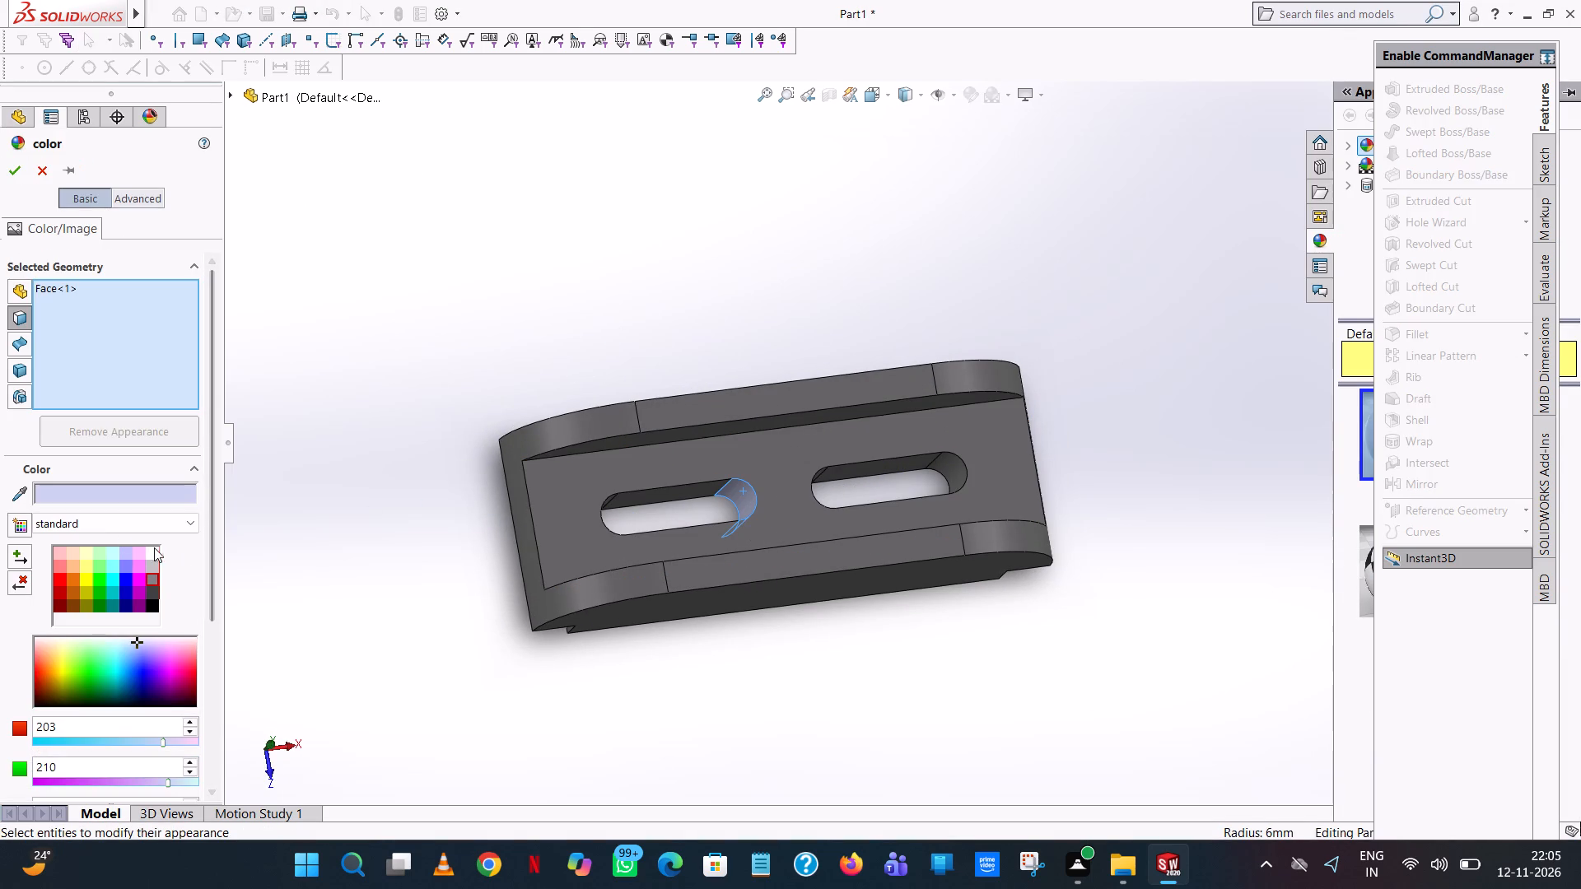
click(147, 551)
click(669, 494)
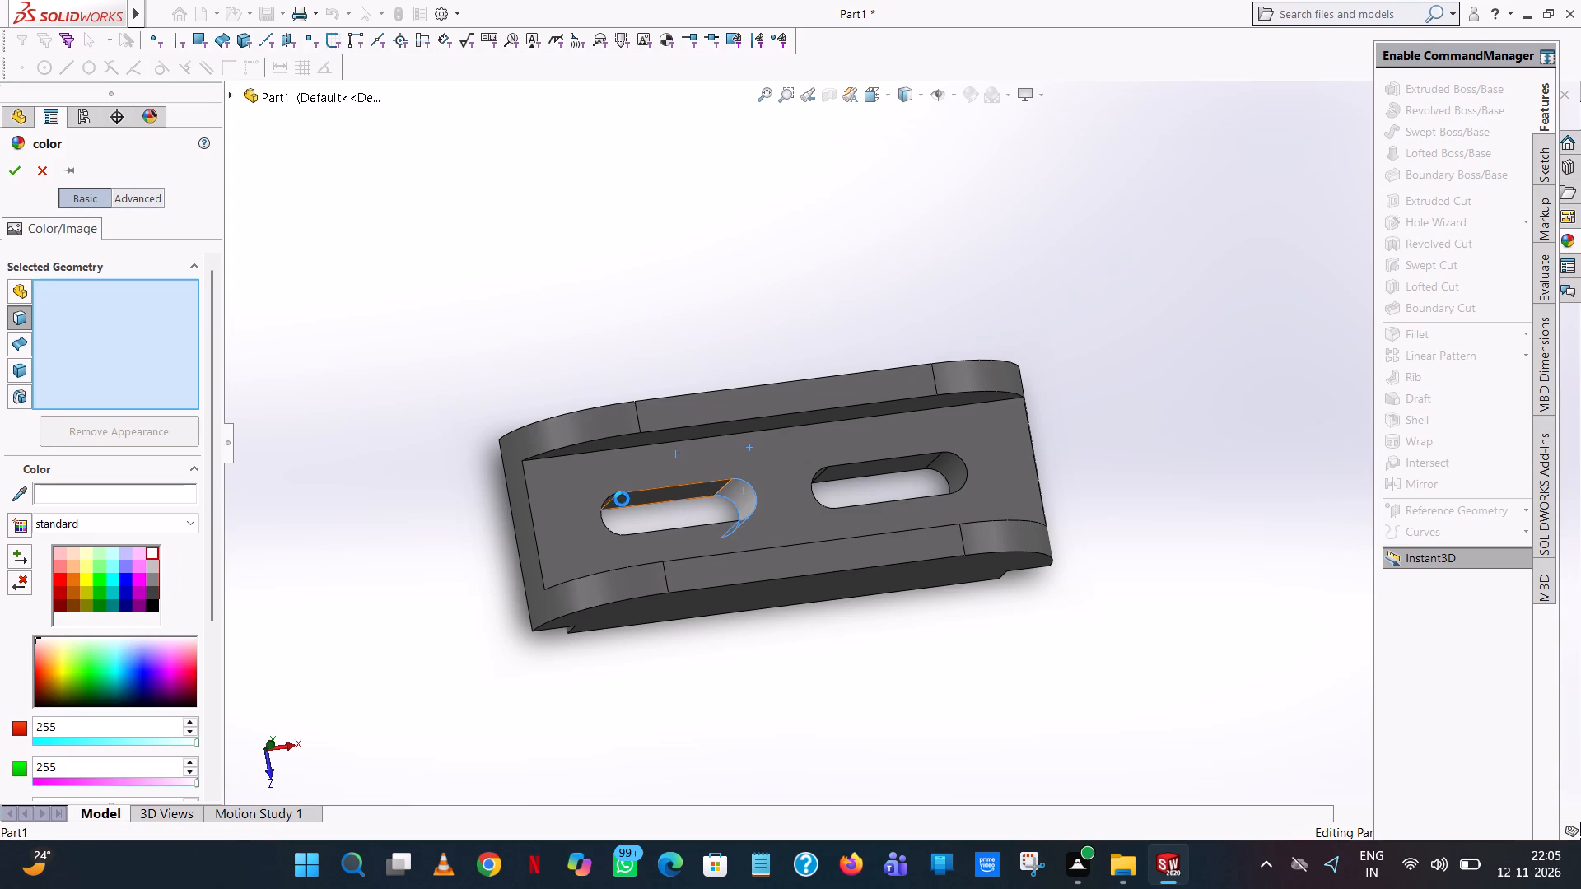
middle_drag(621, 501, 553, 528)
click(611, 502)
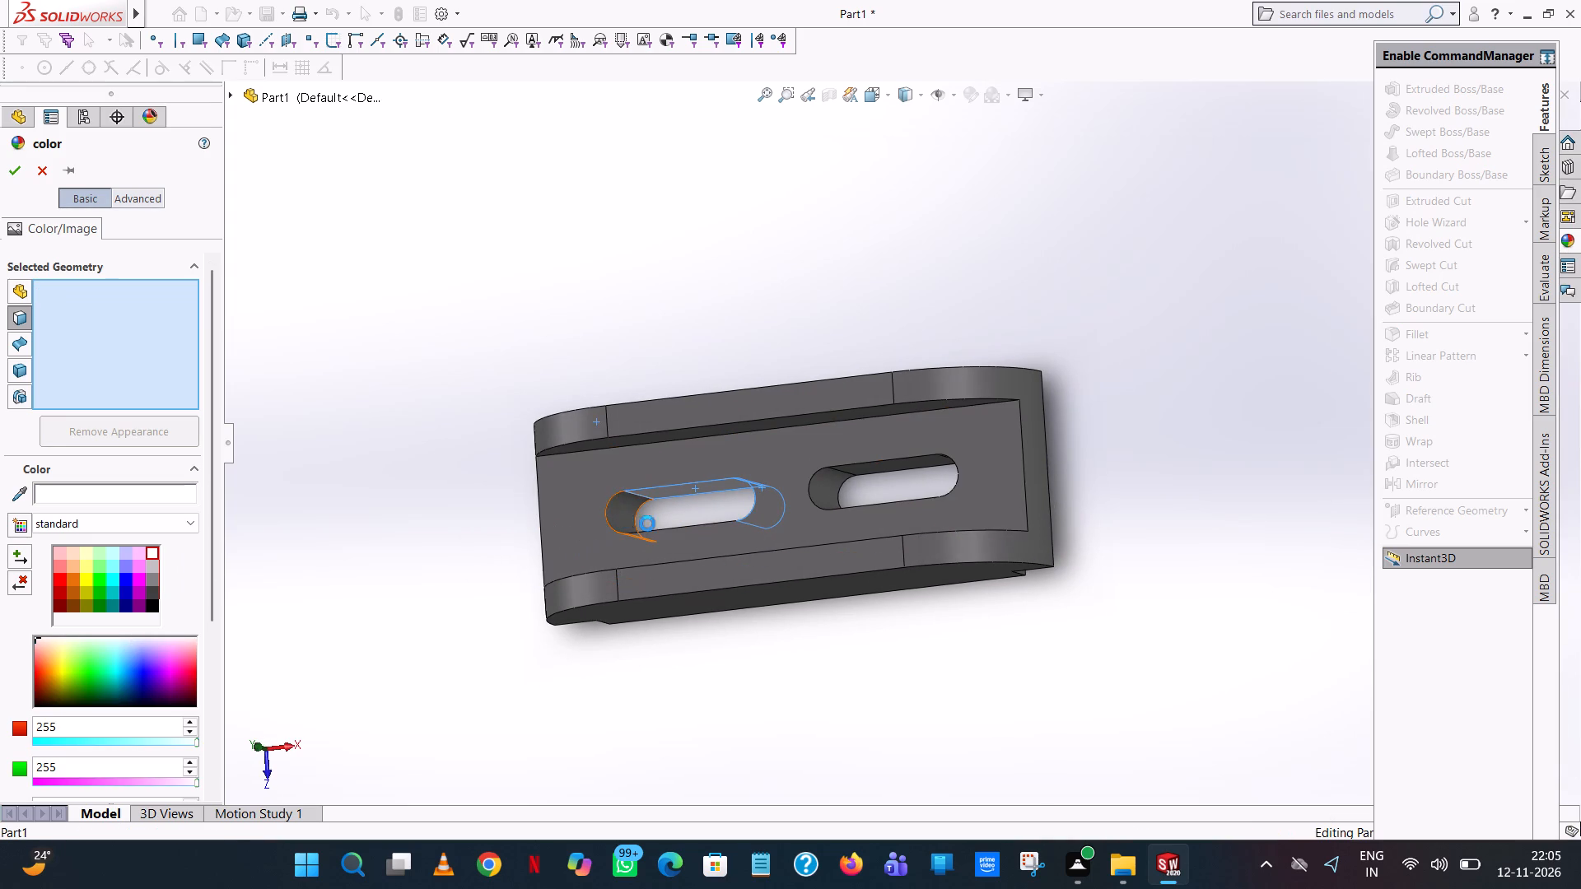
middle_drag(648, 524, 665, 602)
click(666, 508)
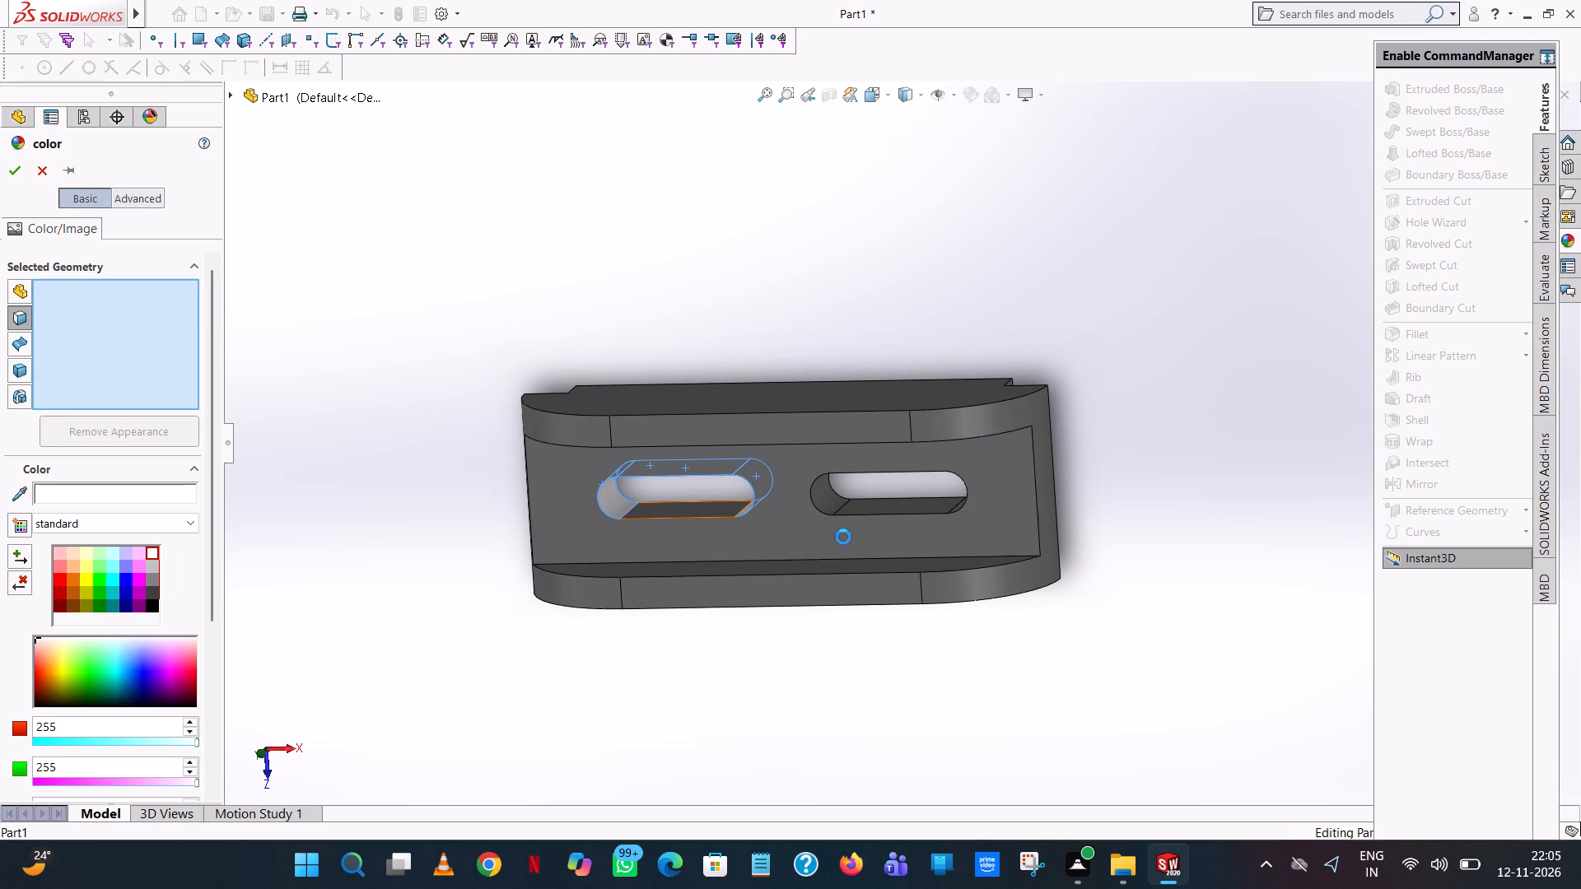
Add the right slot's four inner wall faces to the white colour selection, excluding the channel floor, and apply it.
click(888, 507)
click(809, 490)
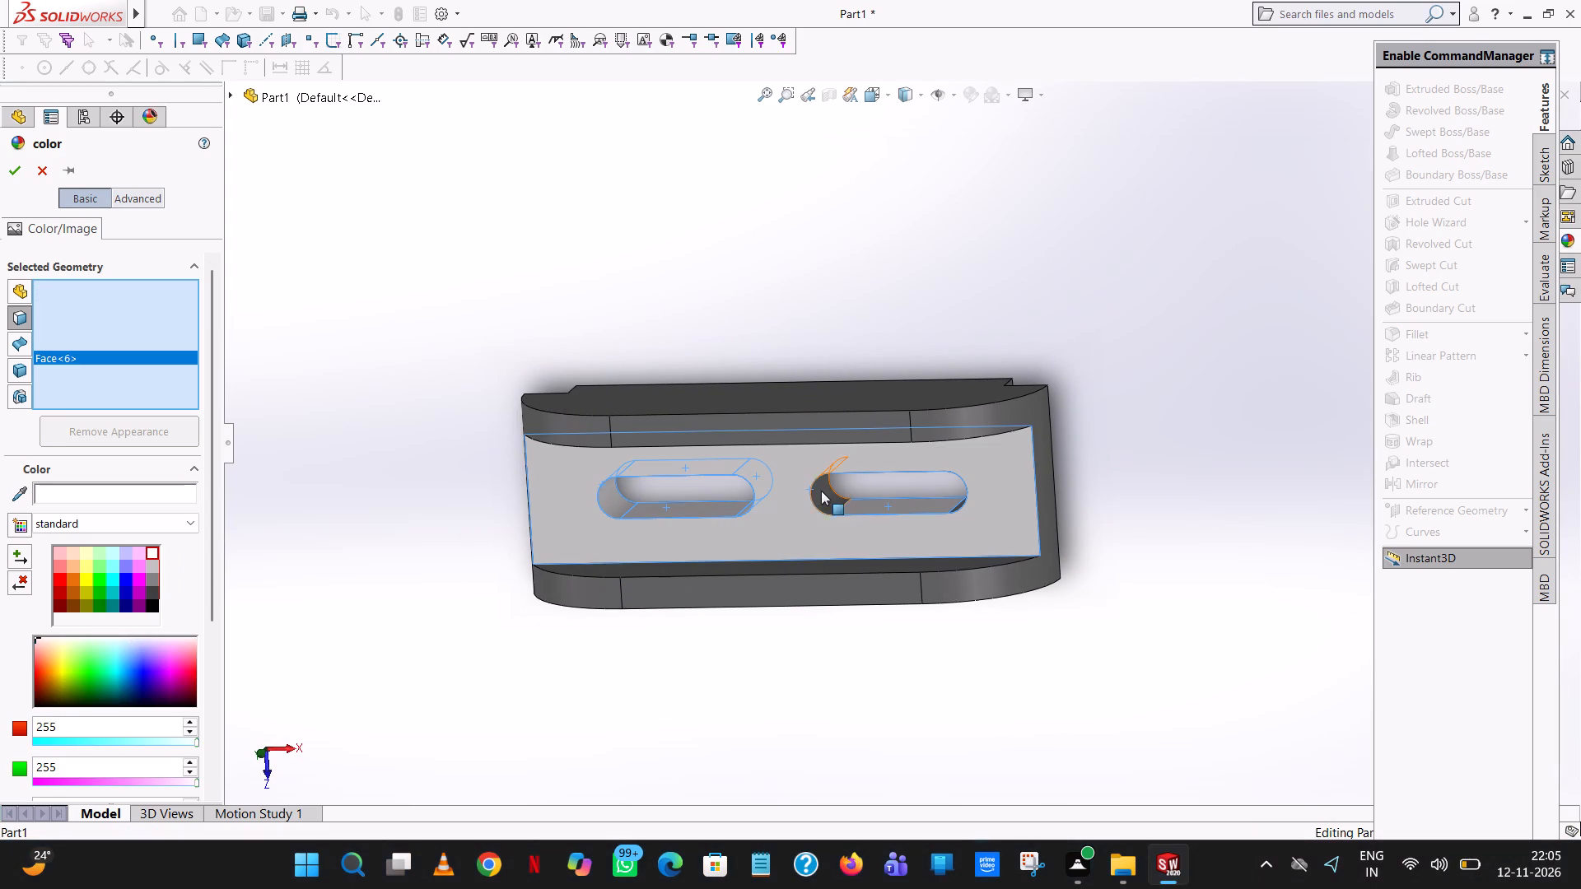
click(764, 496)
click(831, 499)
scroll(850, 501, up, 1)
middle_drag(850, 502, 964, 237)
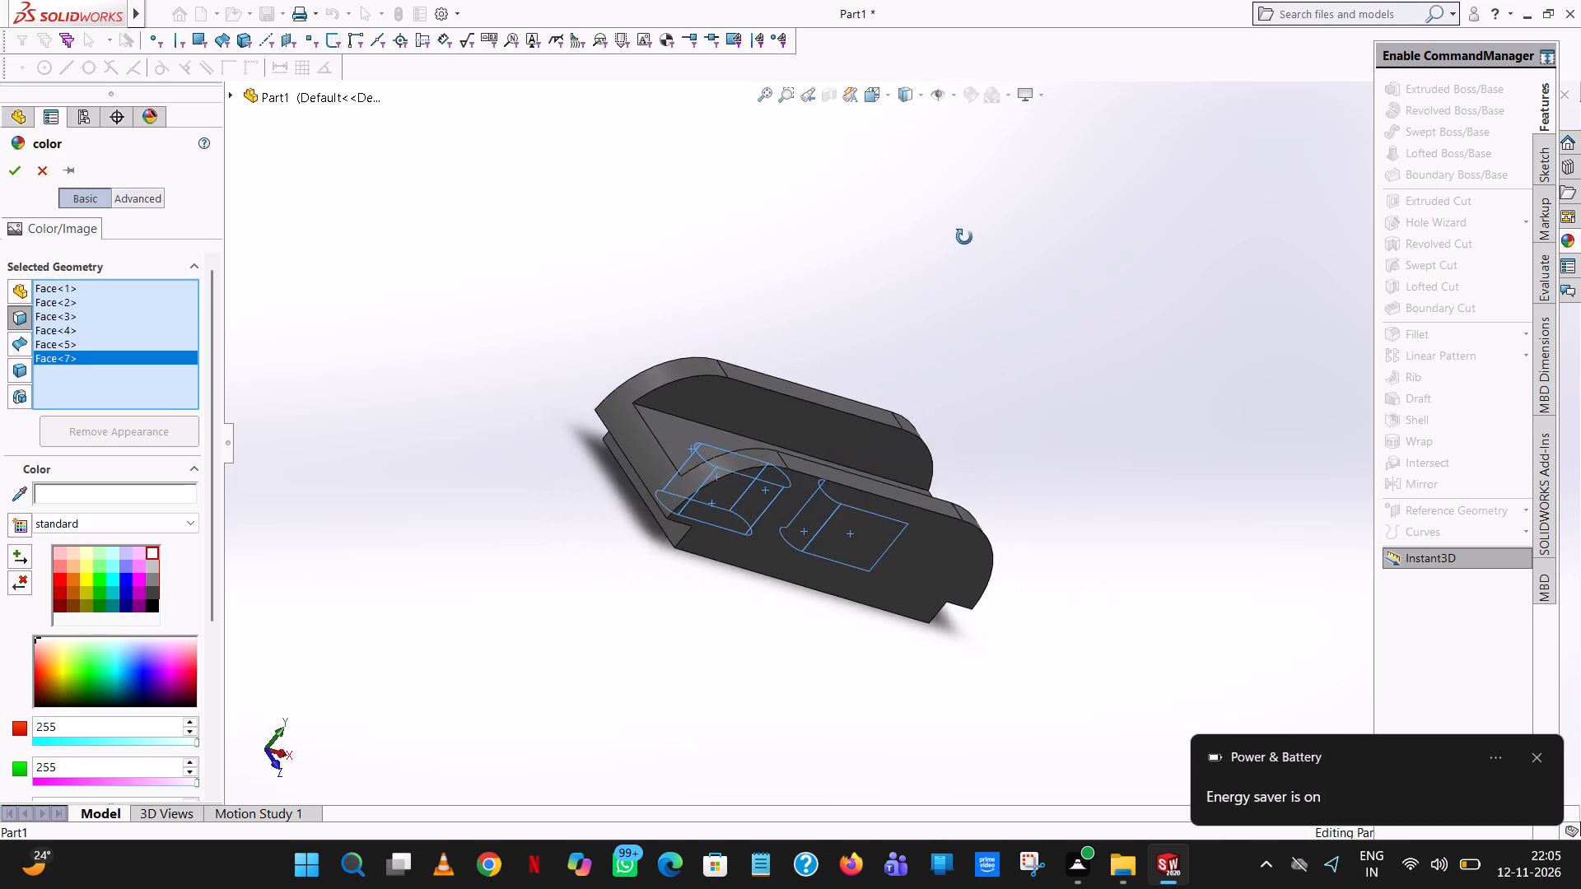
middle_drag(964, 237, 908, 383)
scroll(907, 384, up, 1)
click(881, 461)
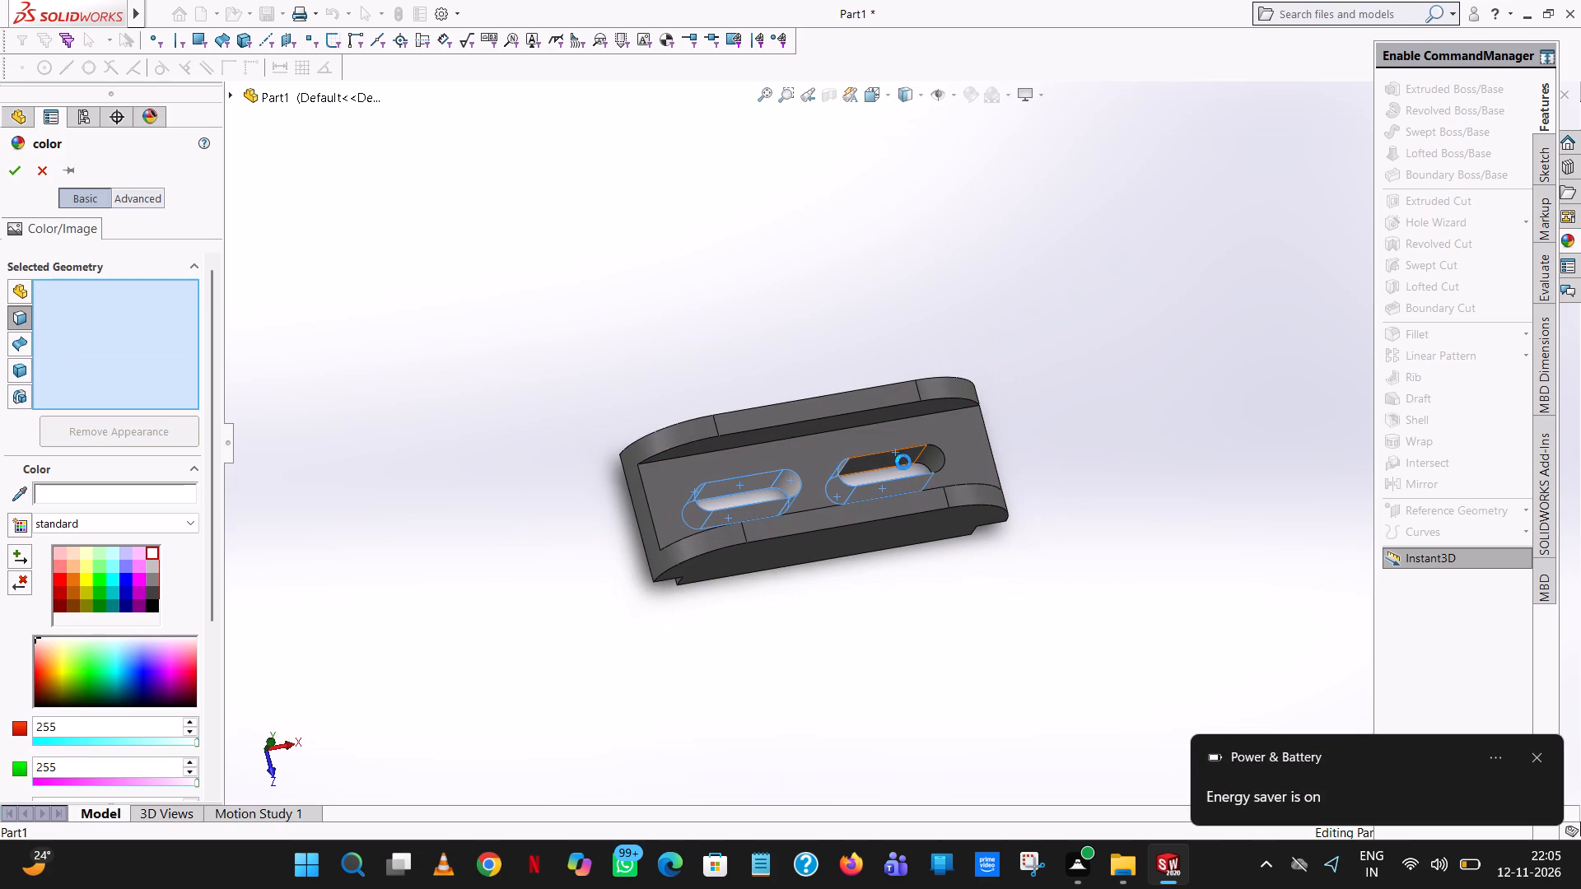
click(937, 467)
middle_drag(895, 477, 871, 630)
click(14, 160)
click(768, 337)
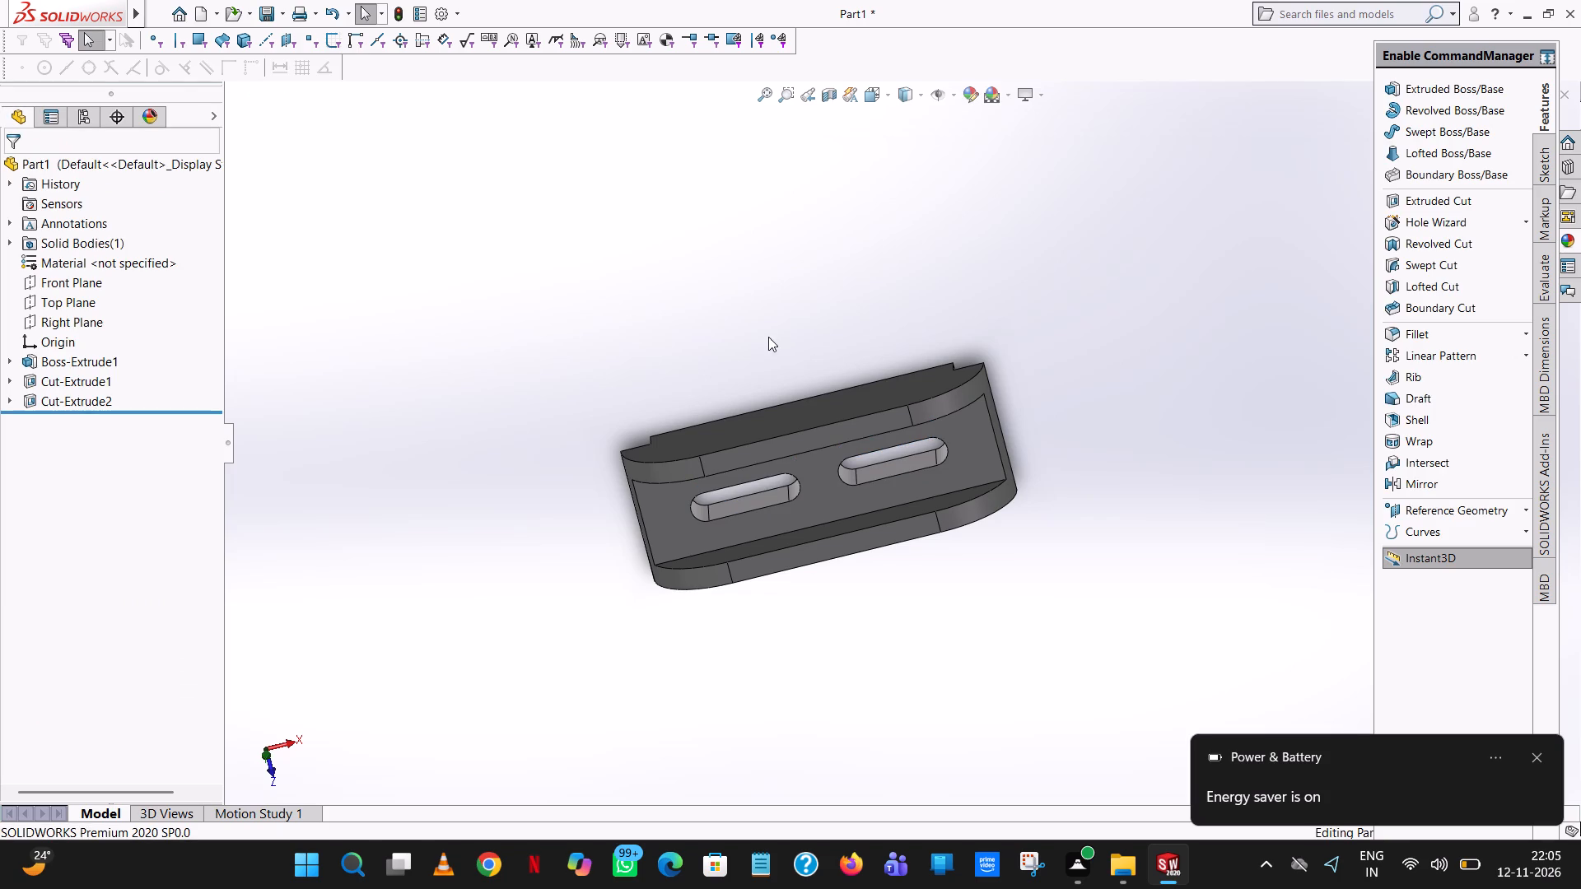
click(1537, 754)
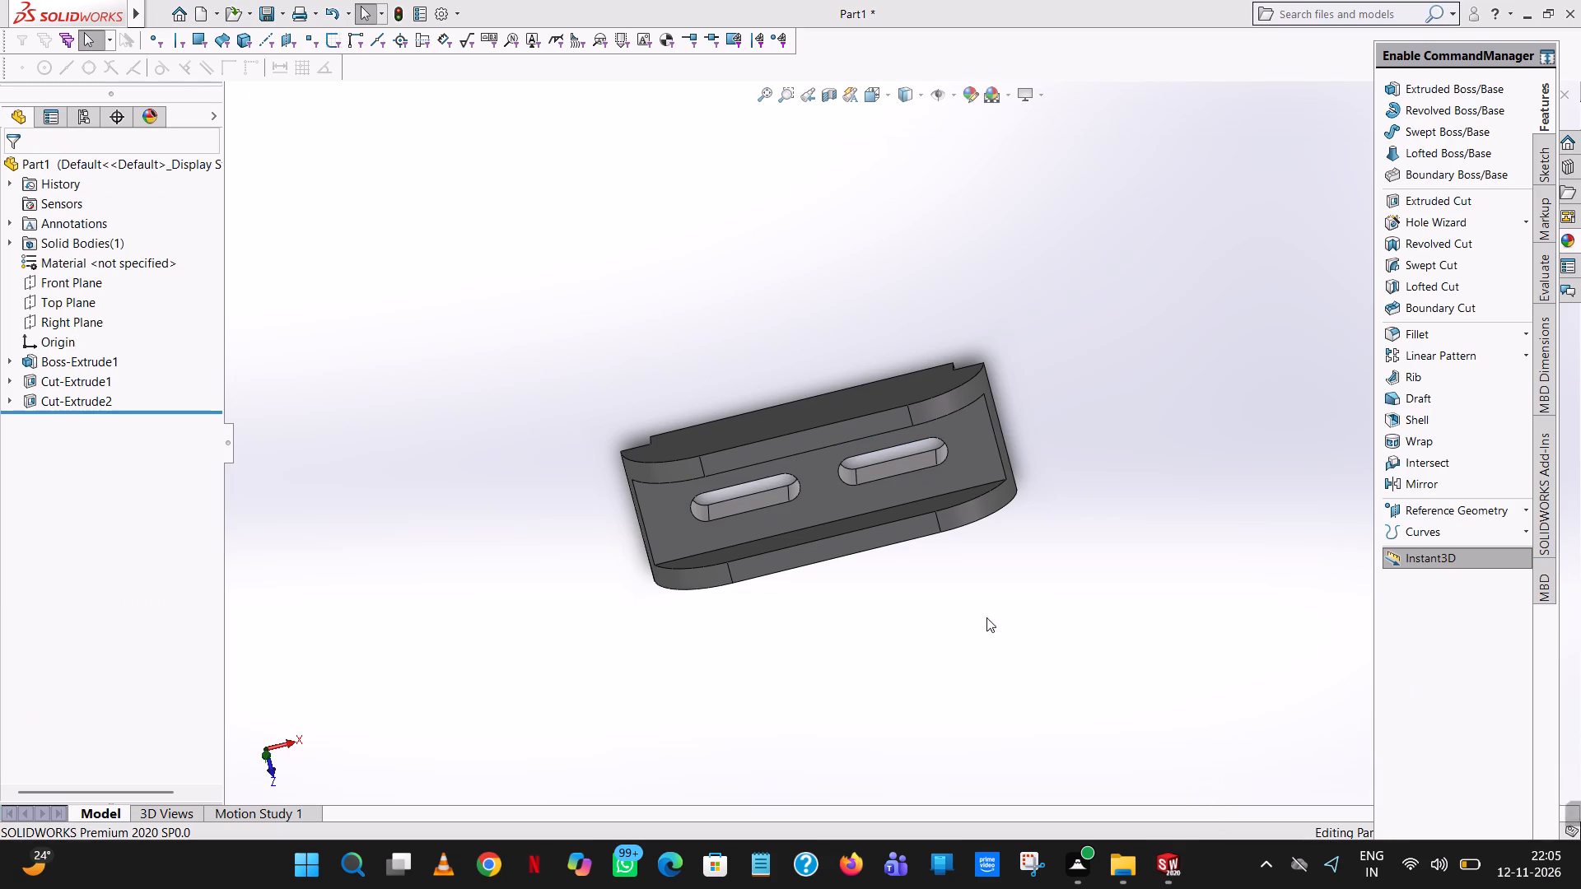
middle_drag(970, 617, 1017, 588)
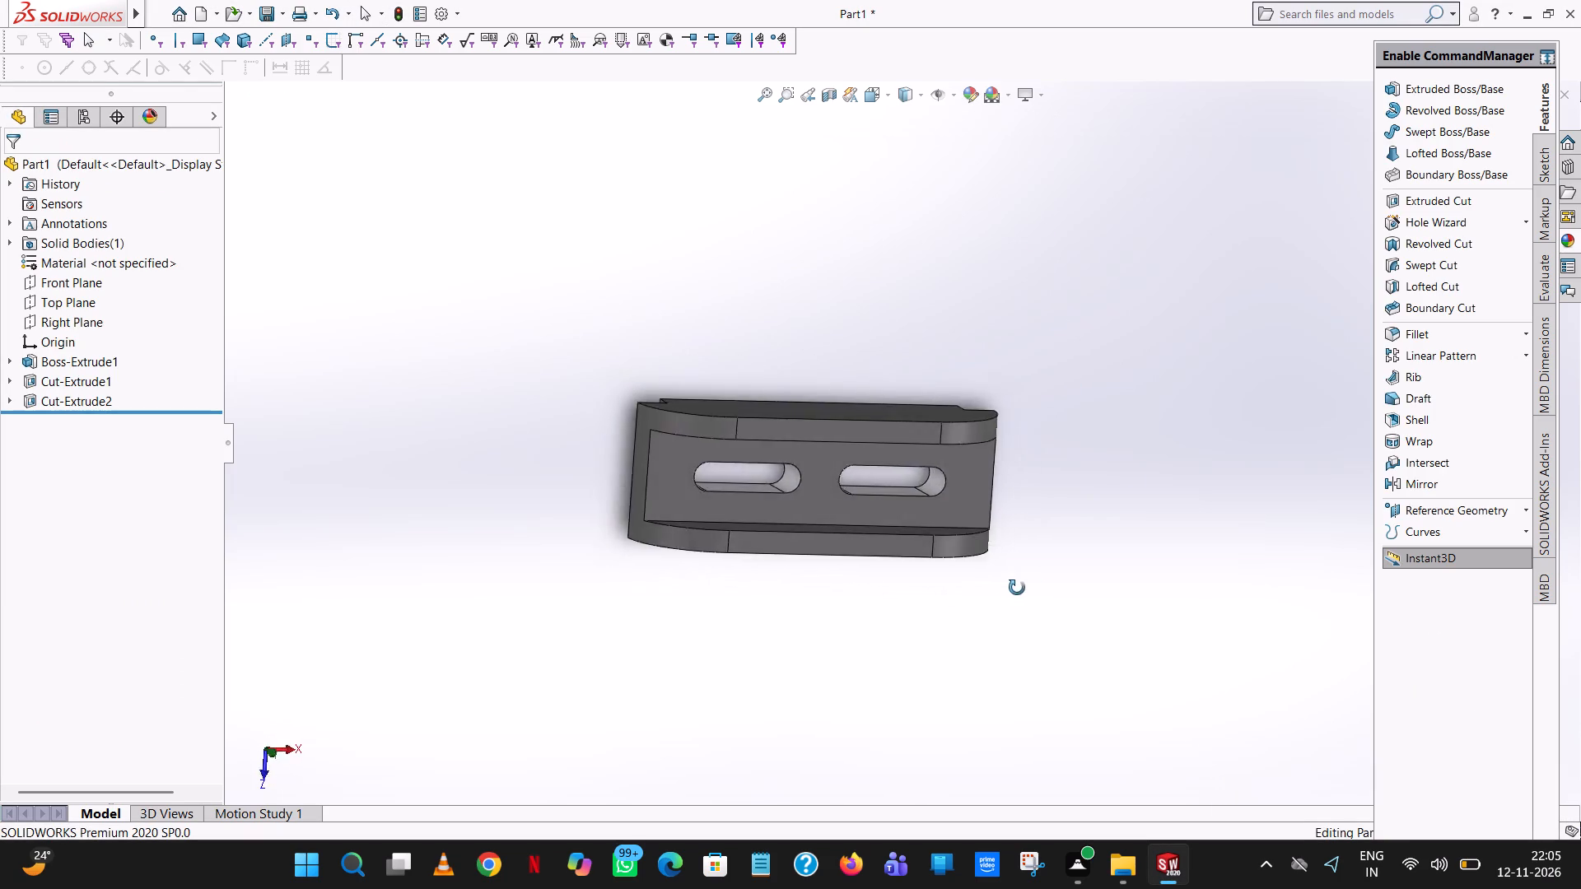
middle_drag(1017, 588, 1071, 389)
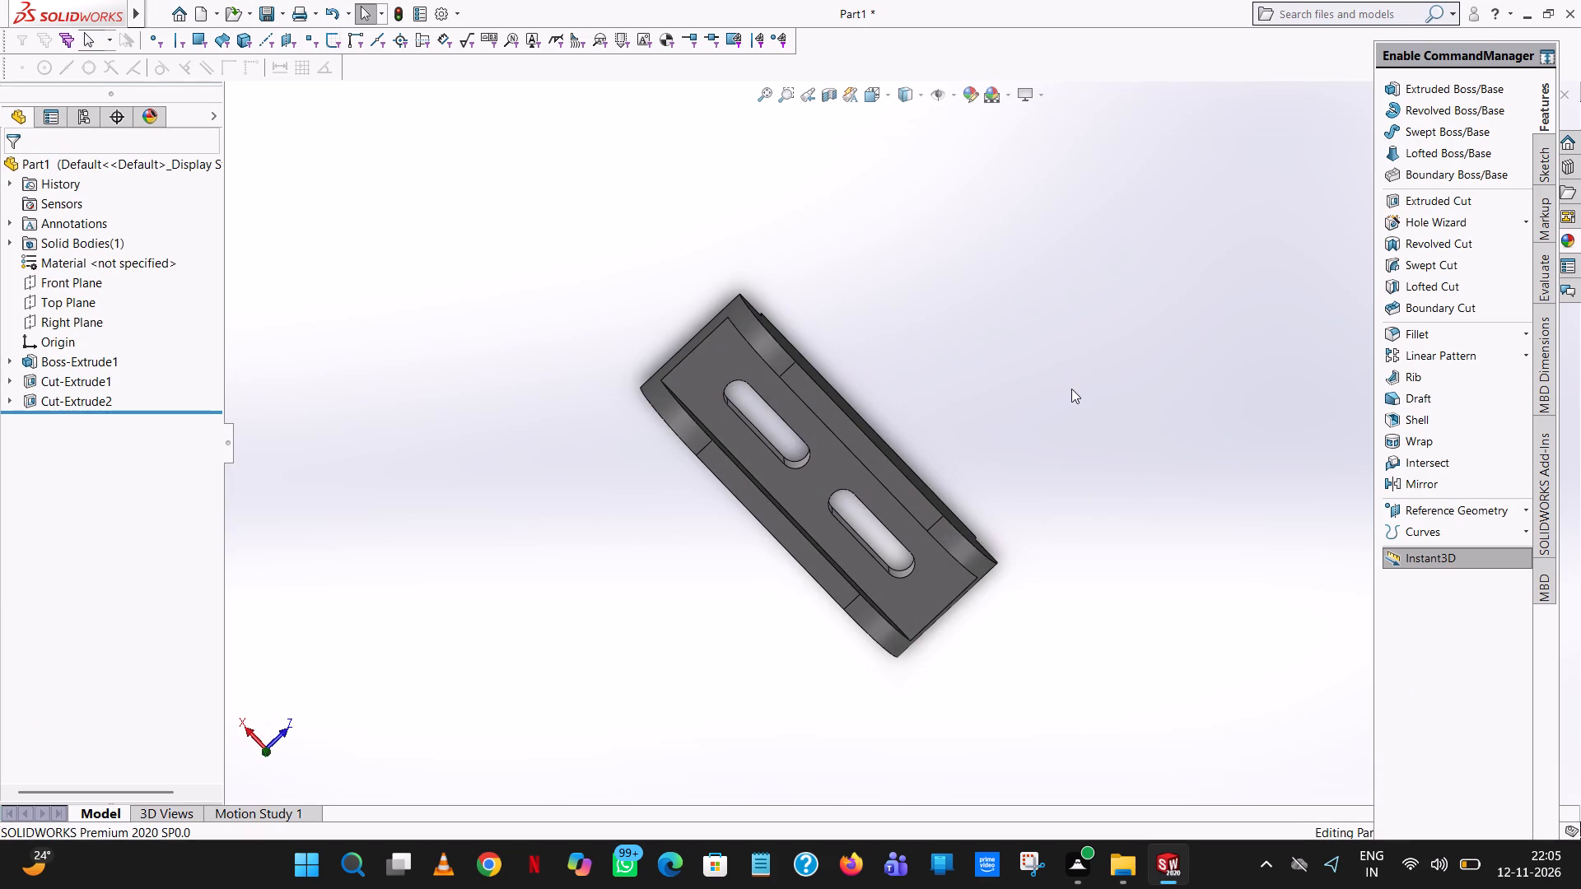
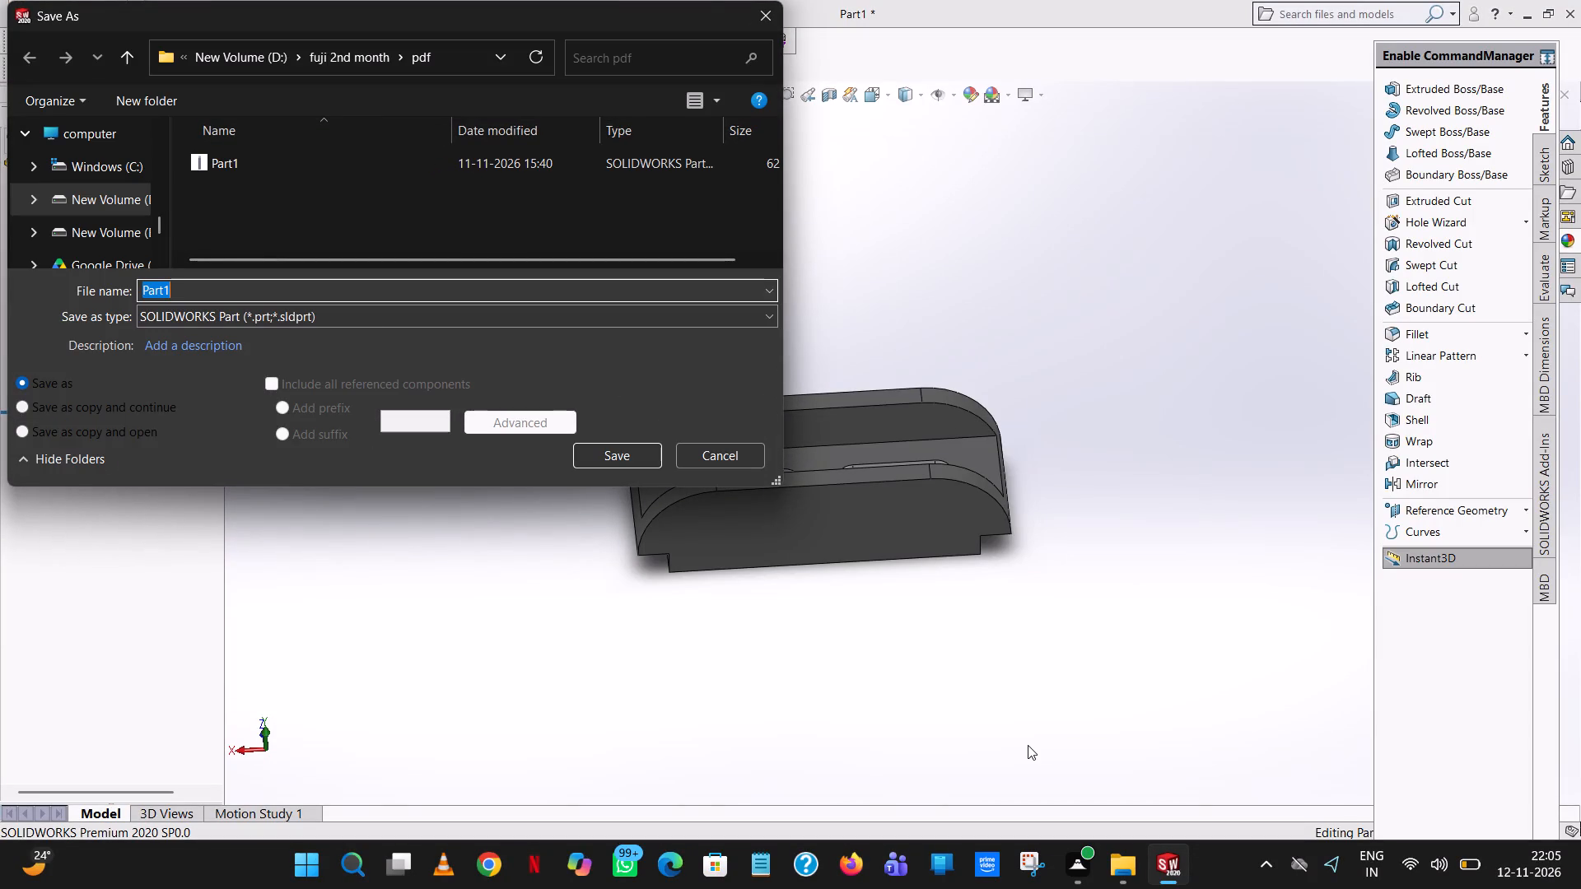
Enter "rounded top slide" as the file name for saving the part in the pdf folder.
text(rounded)
key(space)
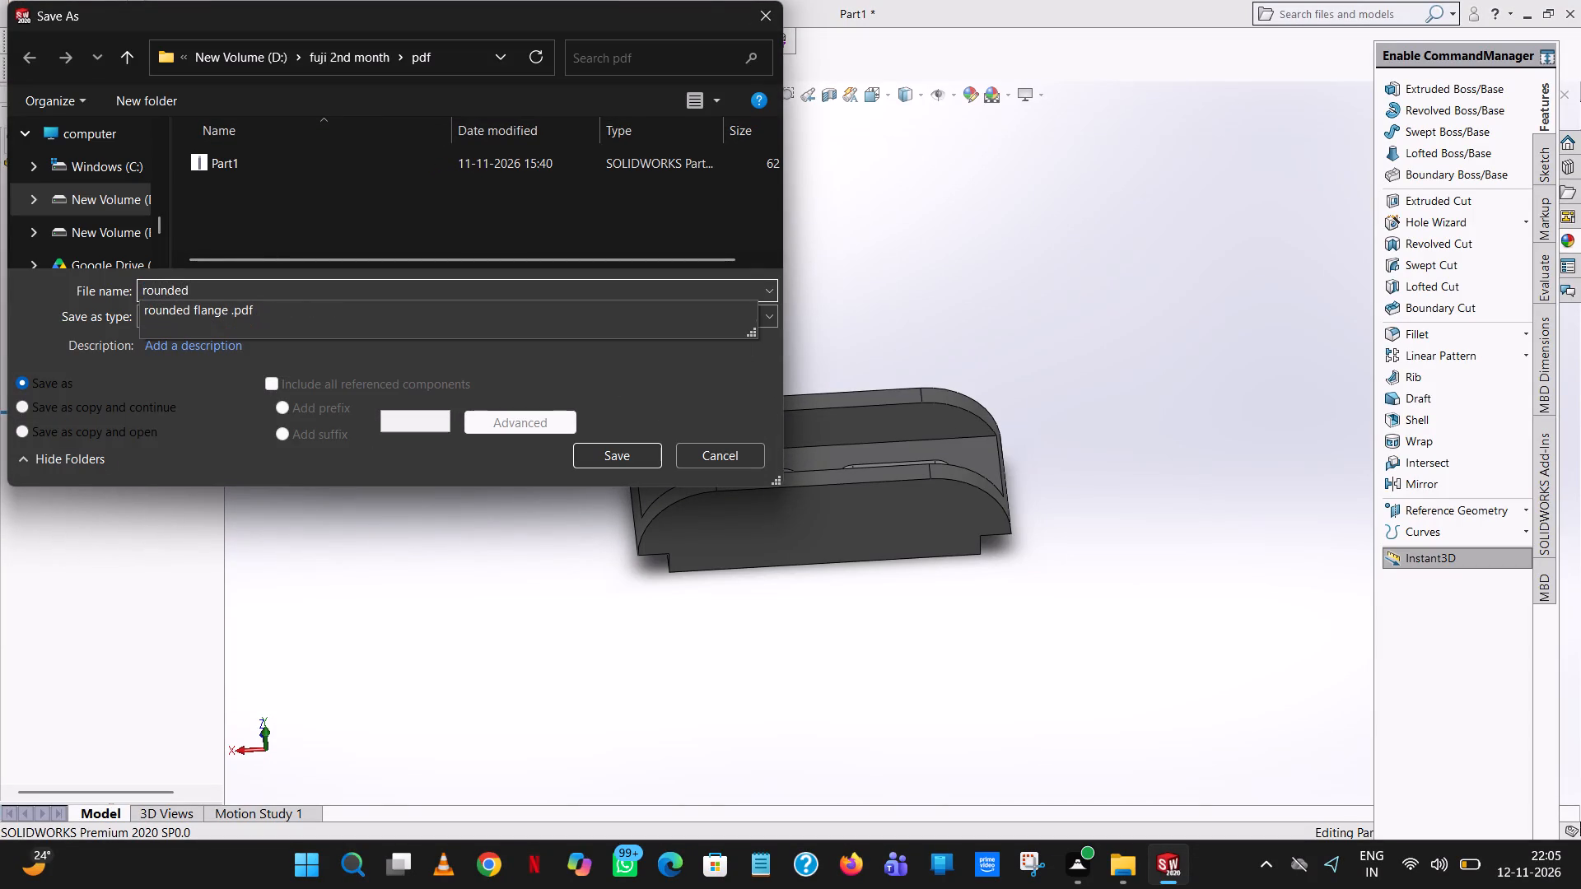
text(top s)
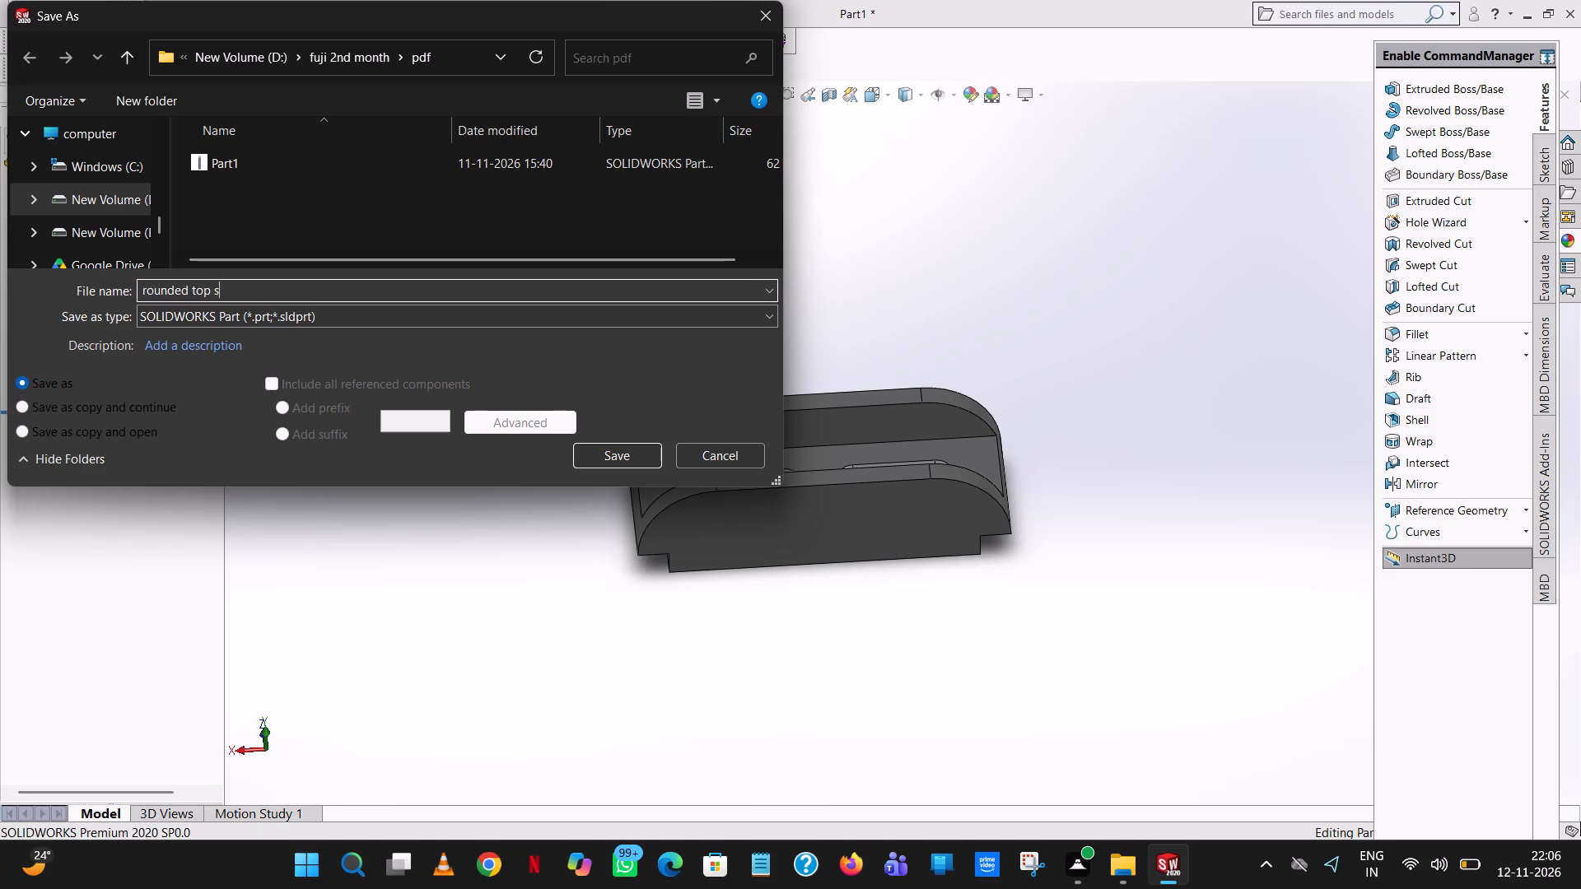
text(lide)
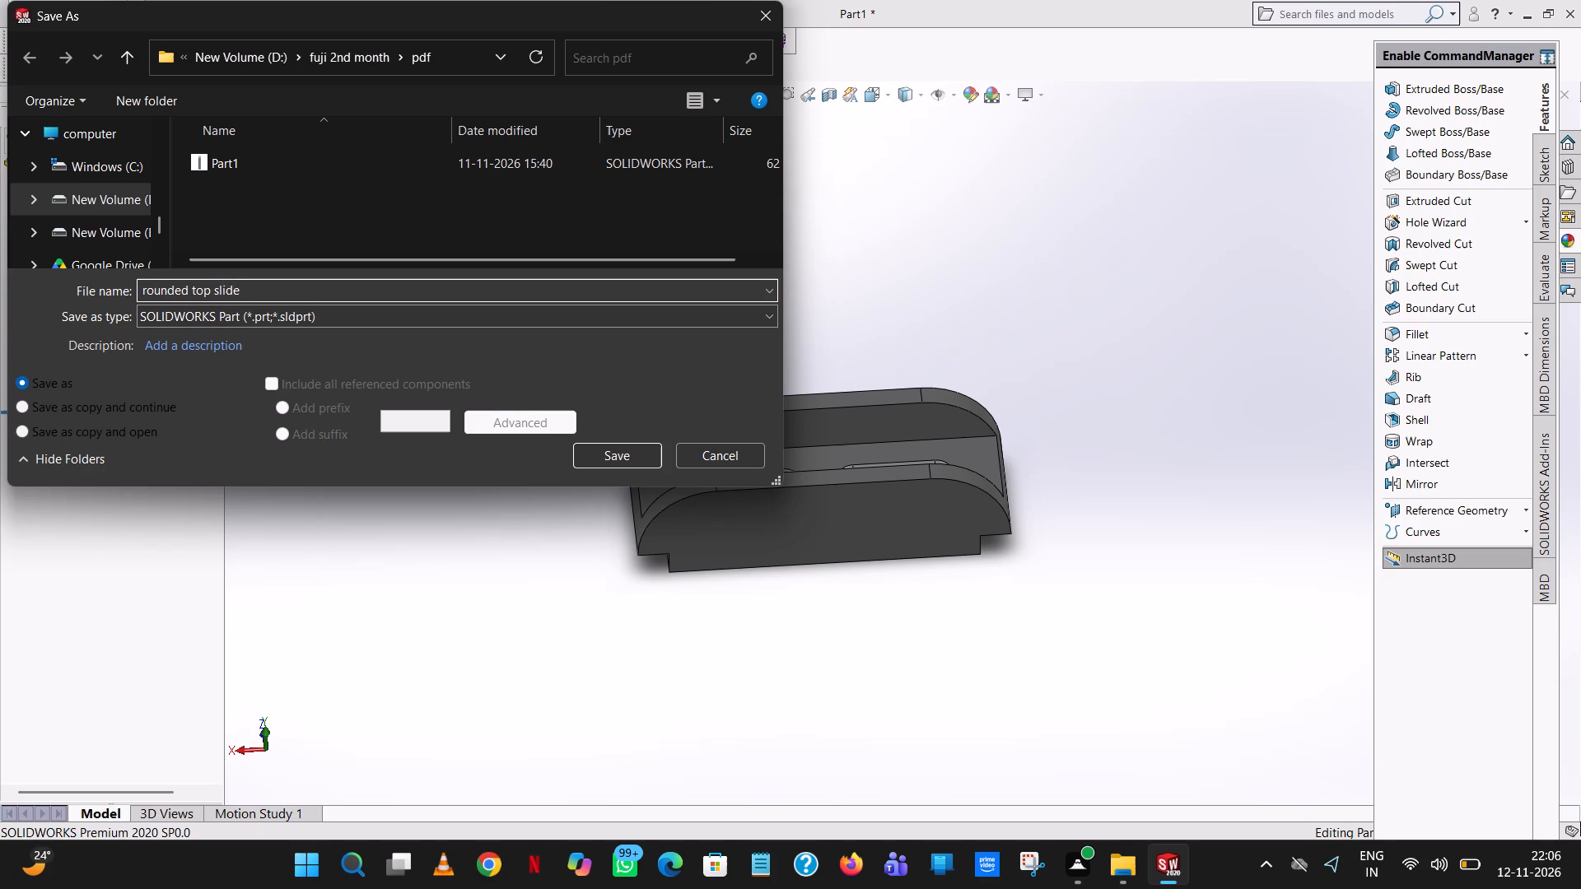
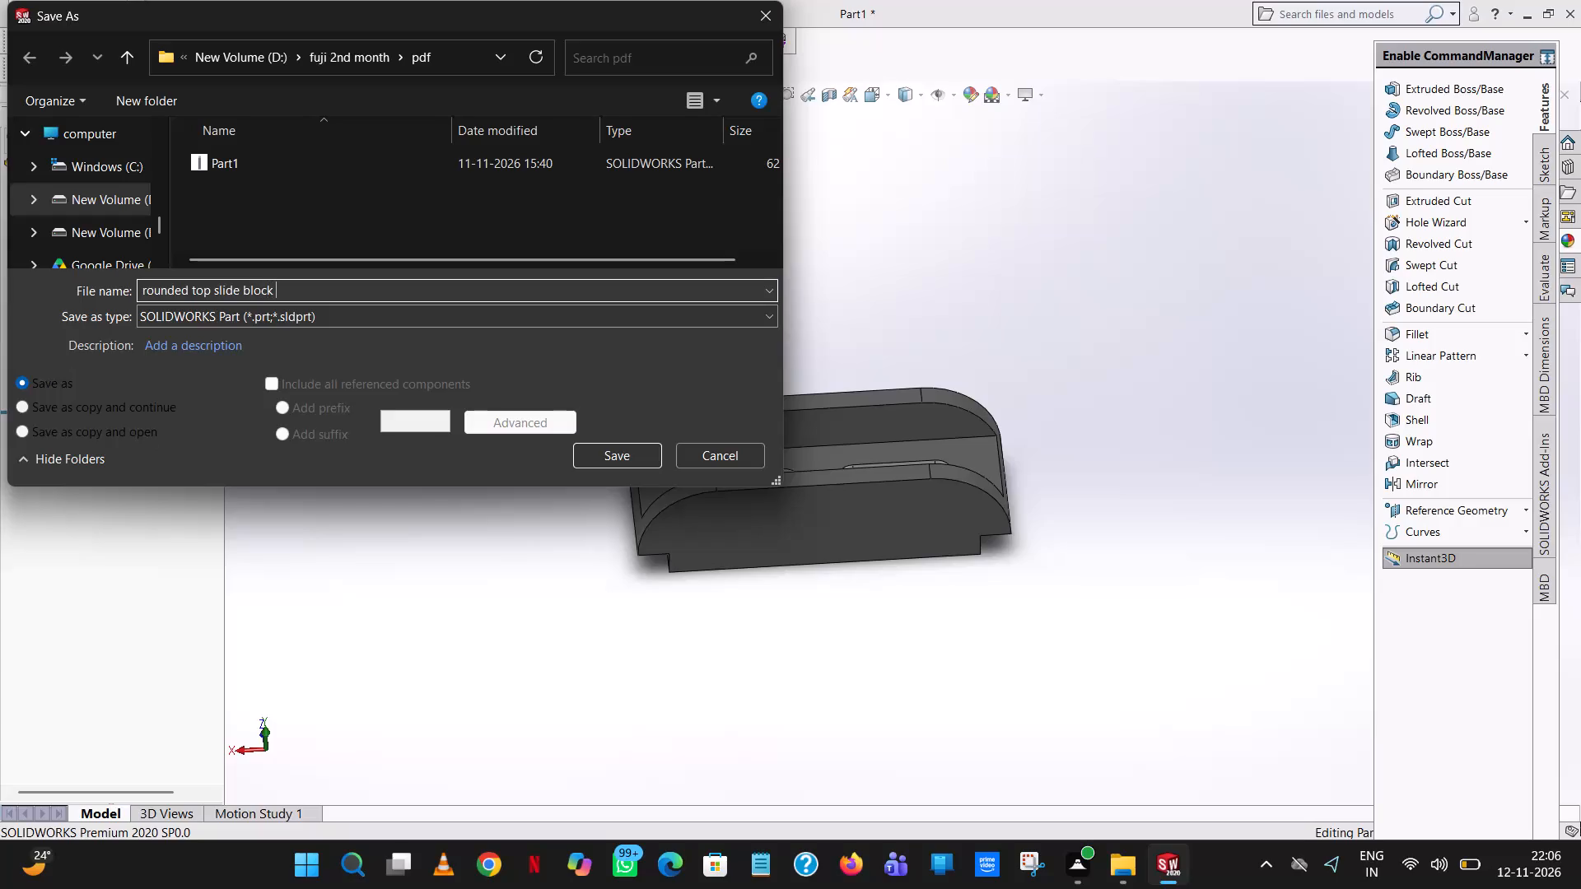
Extend the part's file name with the word "with" after "rounded top slide block".
text(with)
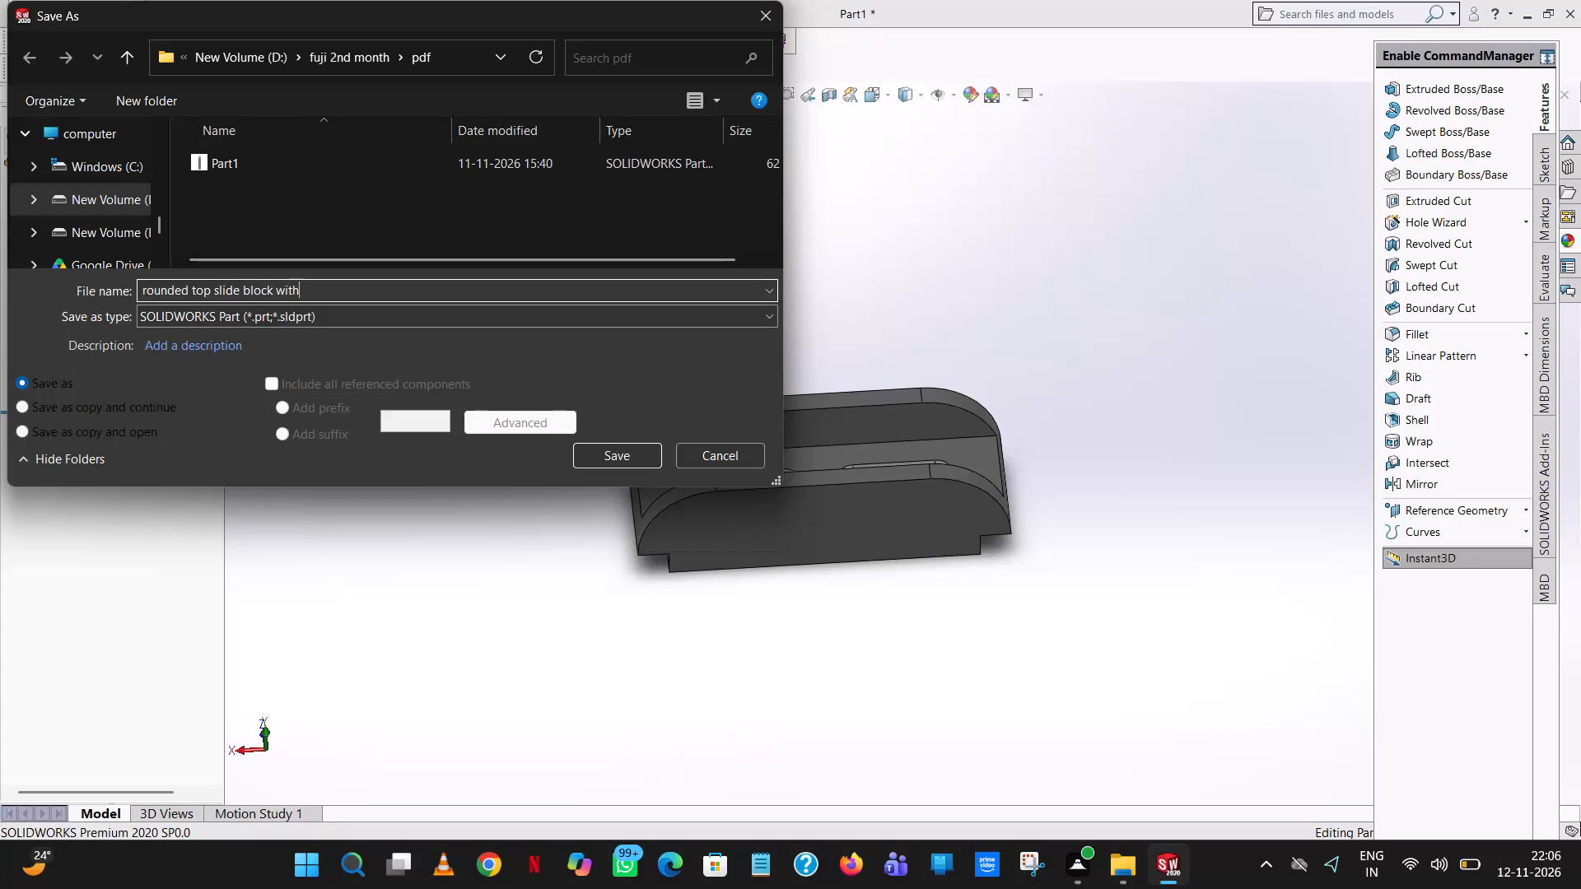
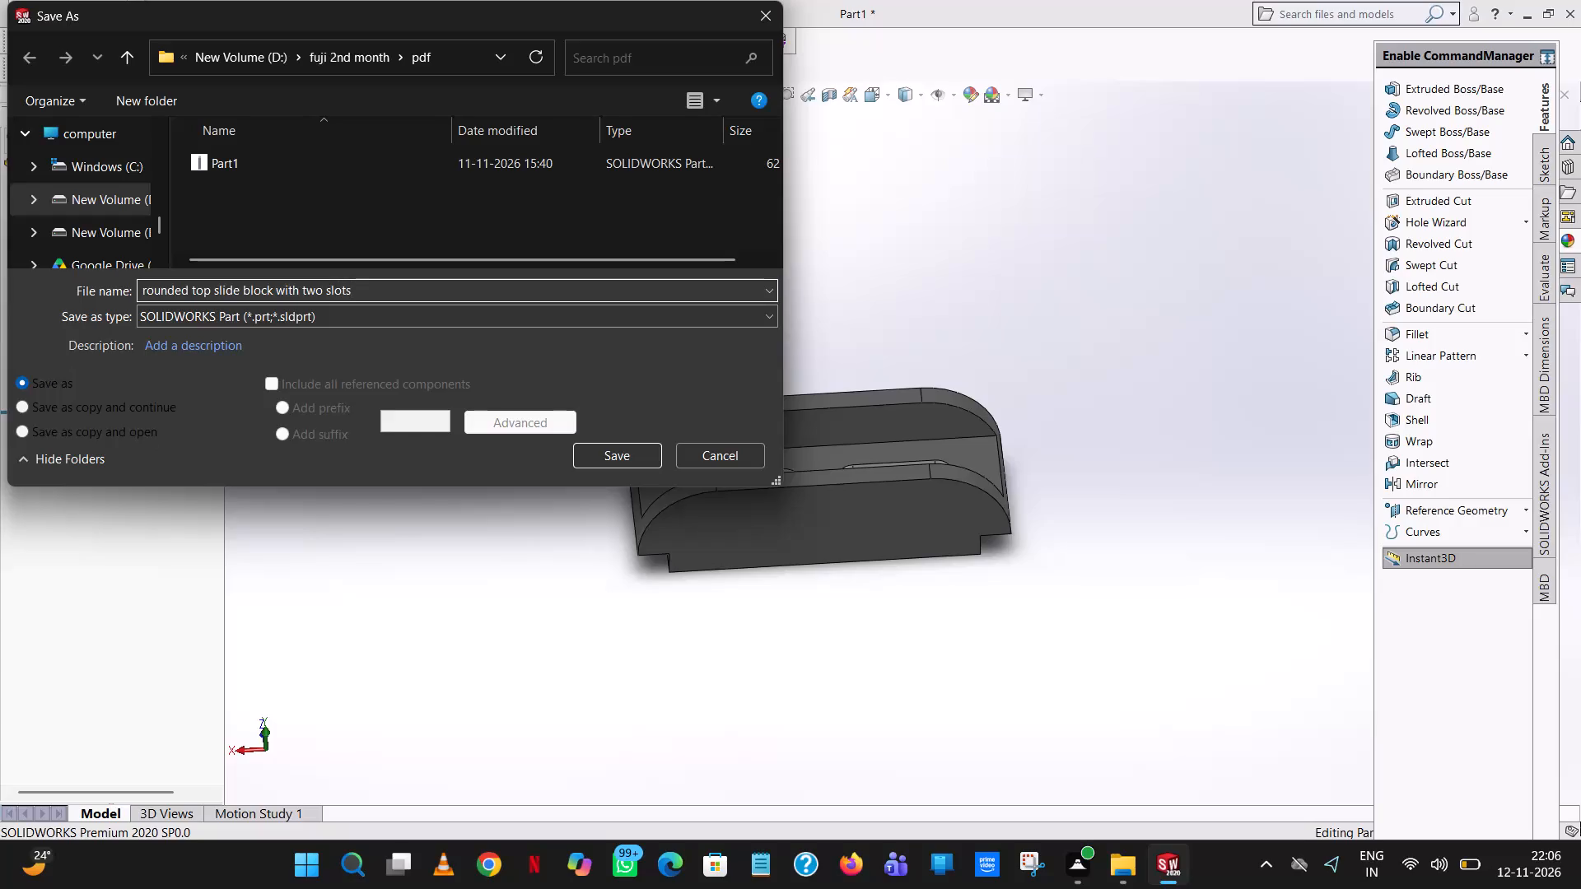
Save the model as an Adobe Portable Document Format (*.pdf) file named "rounded top slide block with two slots" in the pdf folder.
click(346, 317)
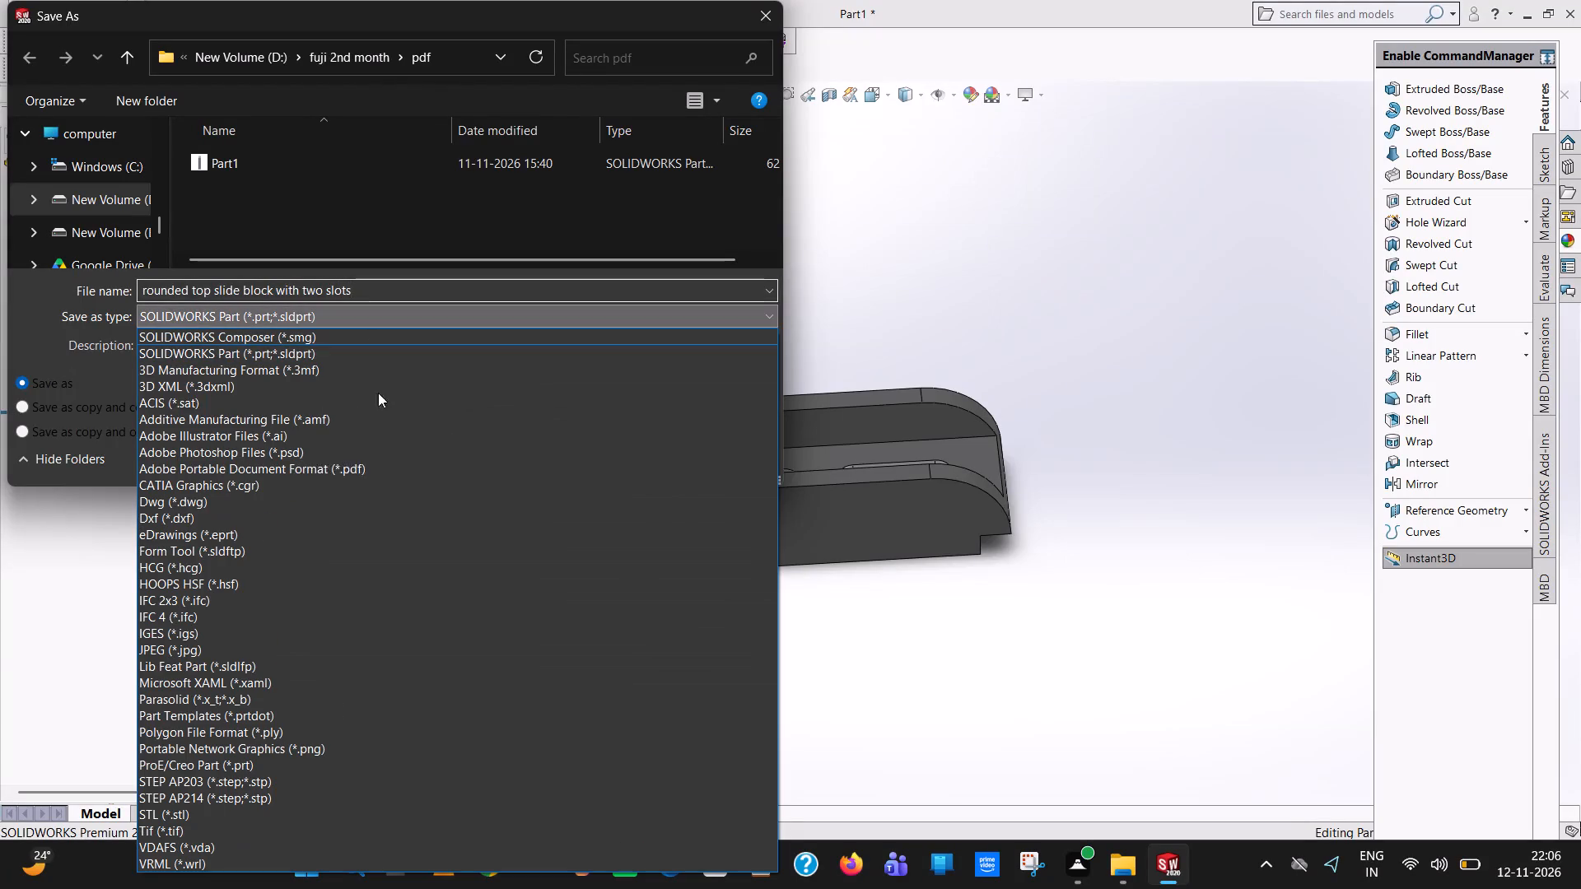
click(352, 472)
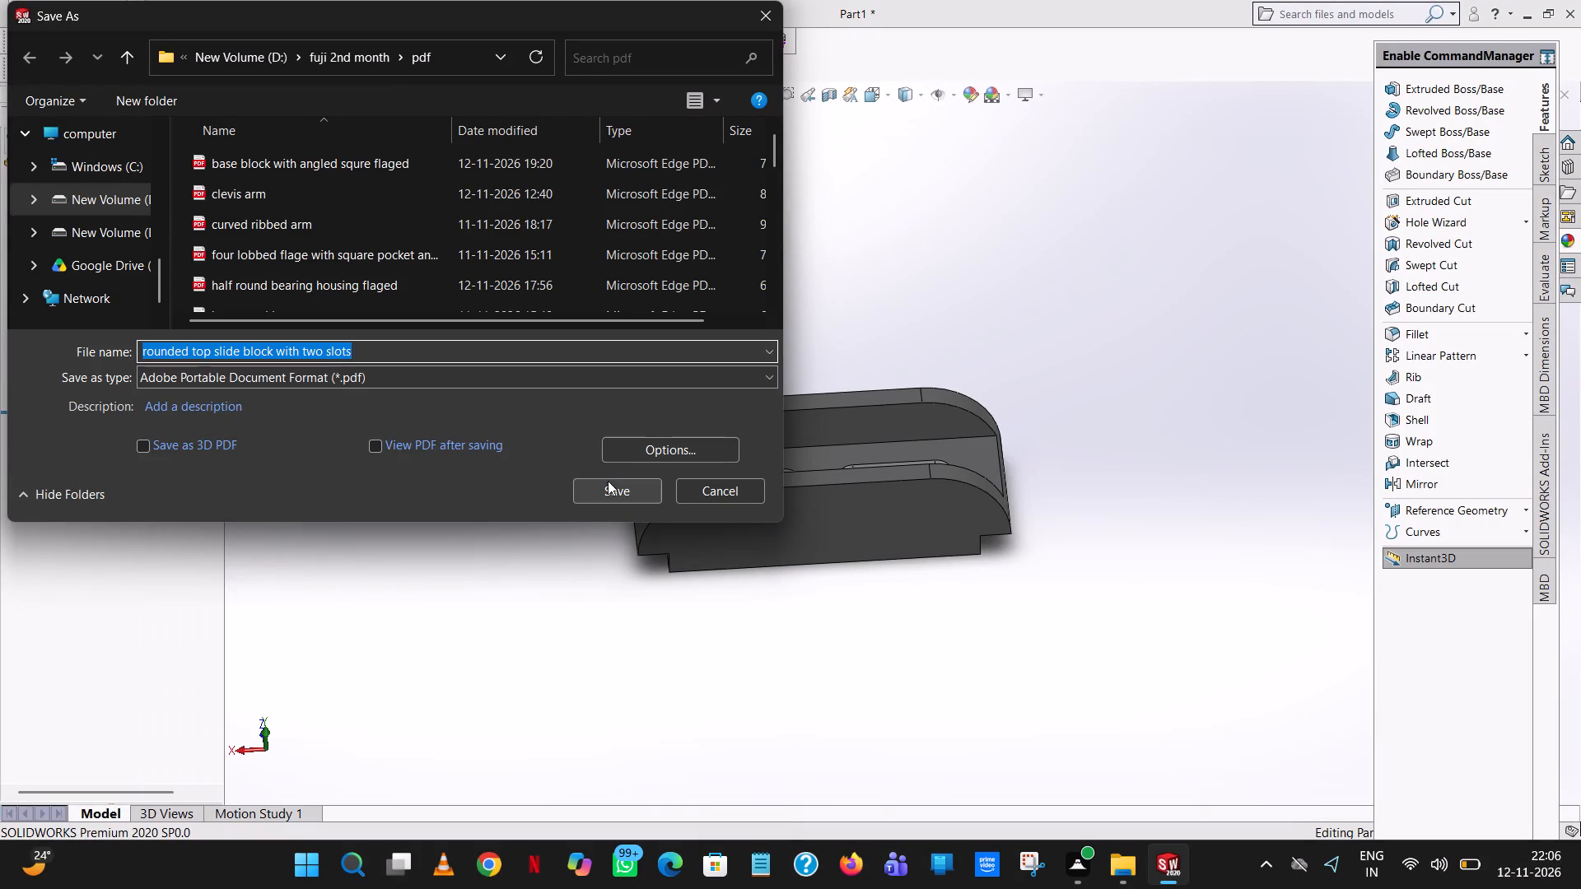
click(605, 486)
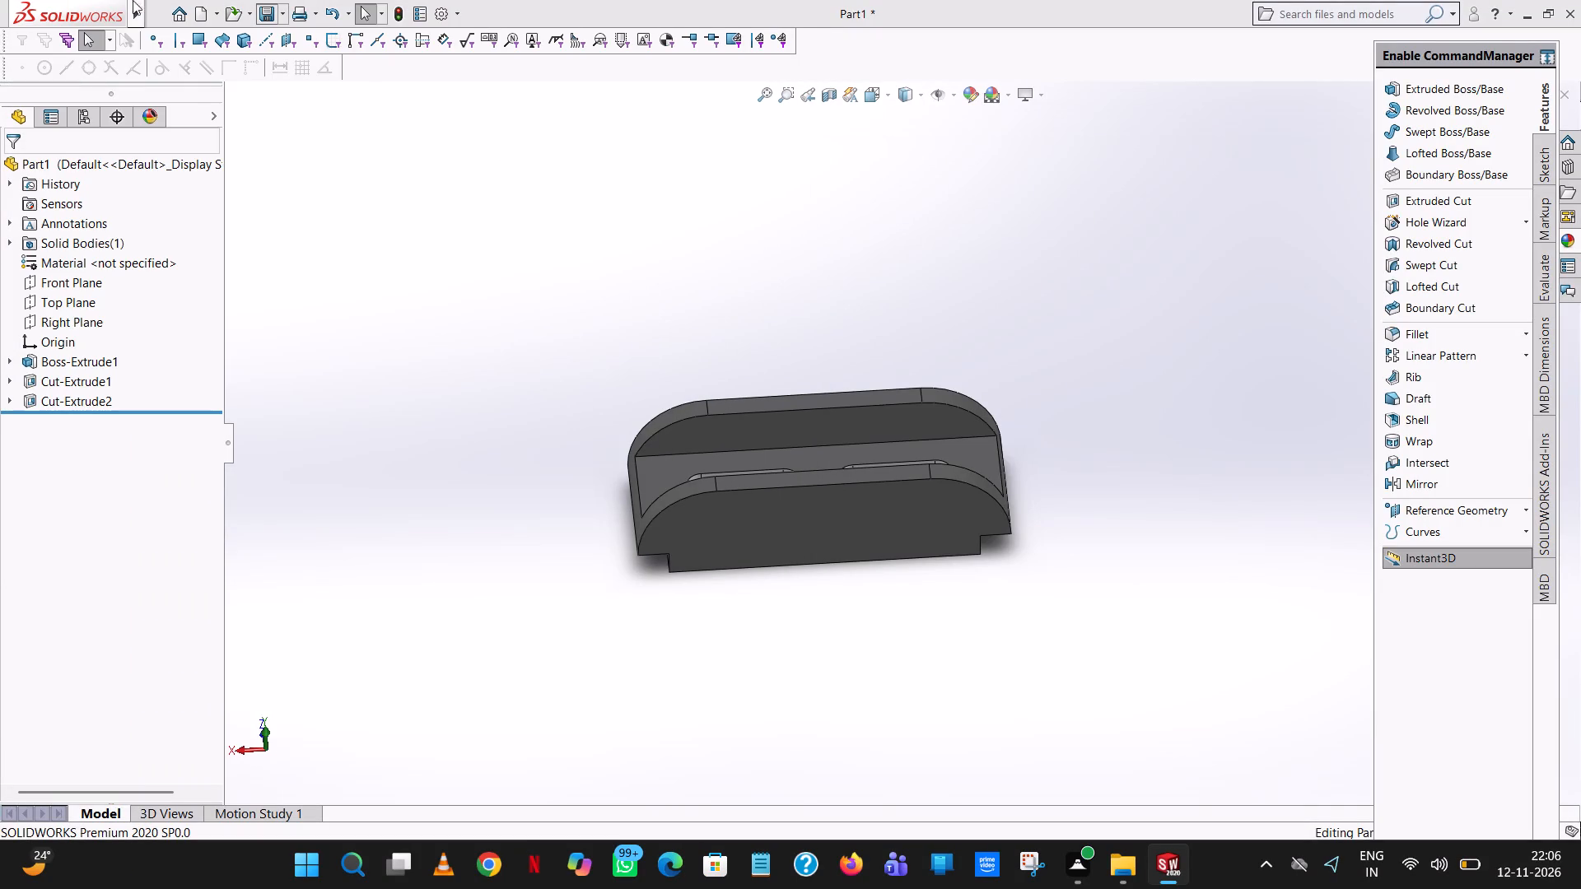
Start saving the model as a SOLIDWORKS part in the design folder of fuji 2nd month, with the default file name selected for replacement.
click(282, 12)
click(309, 60)
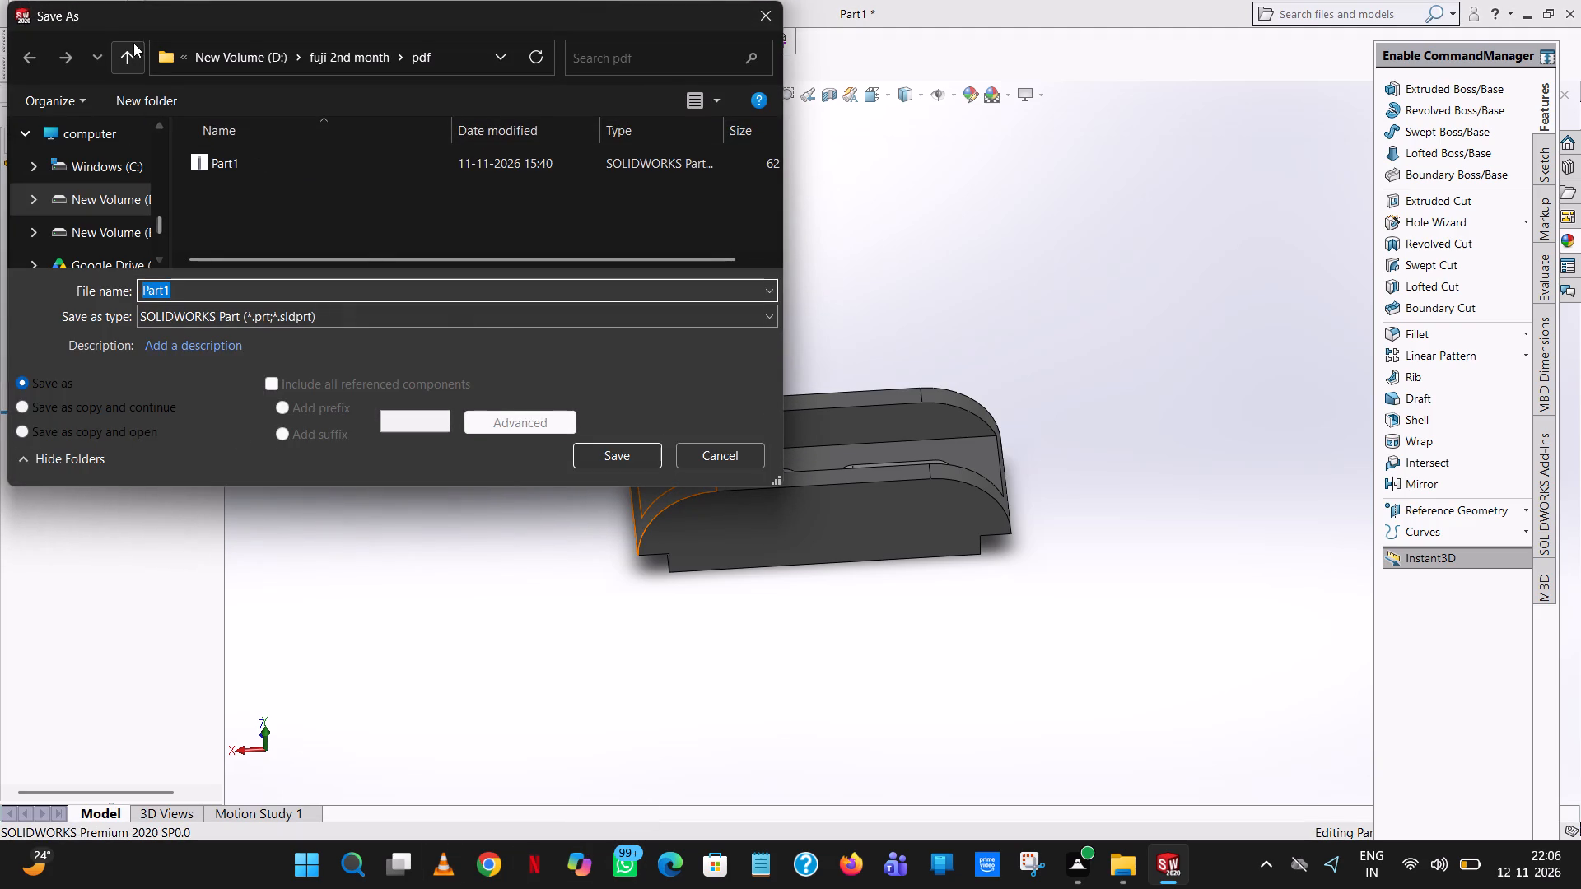
click(130, 47)
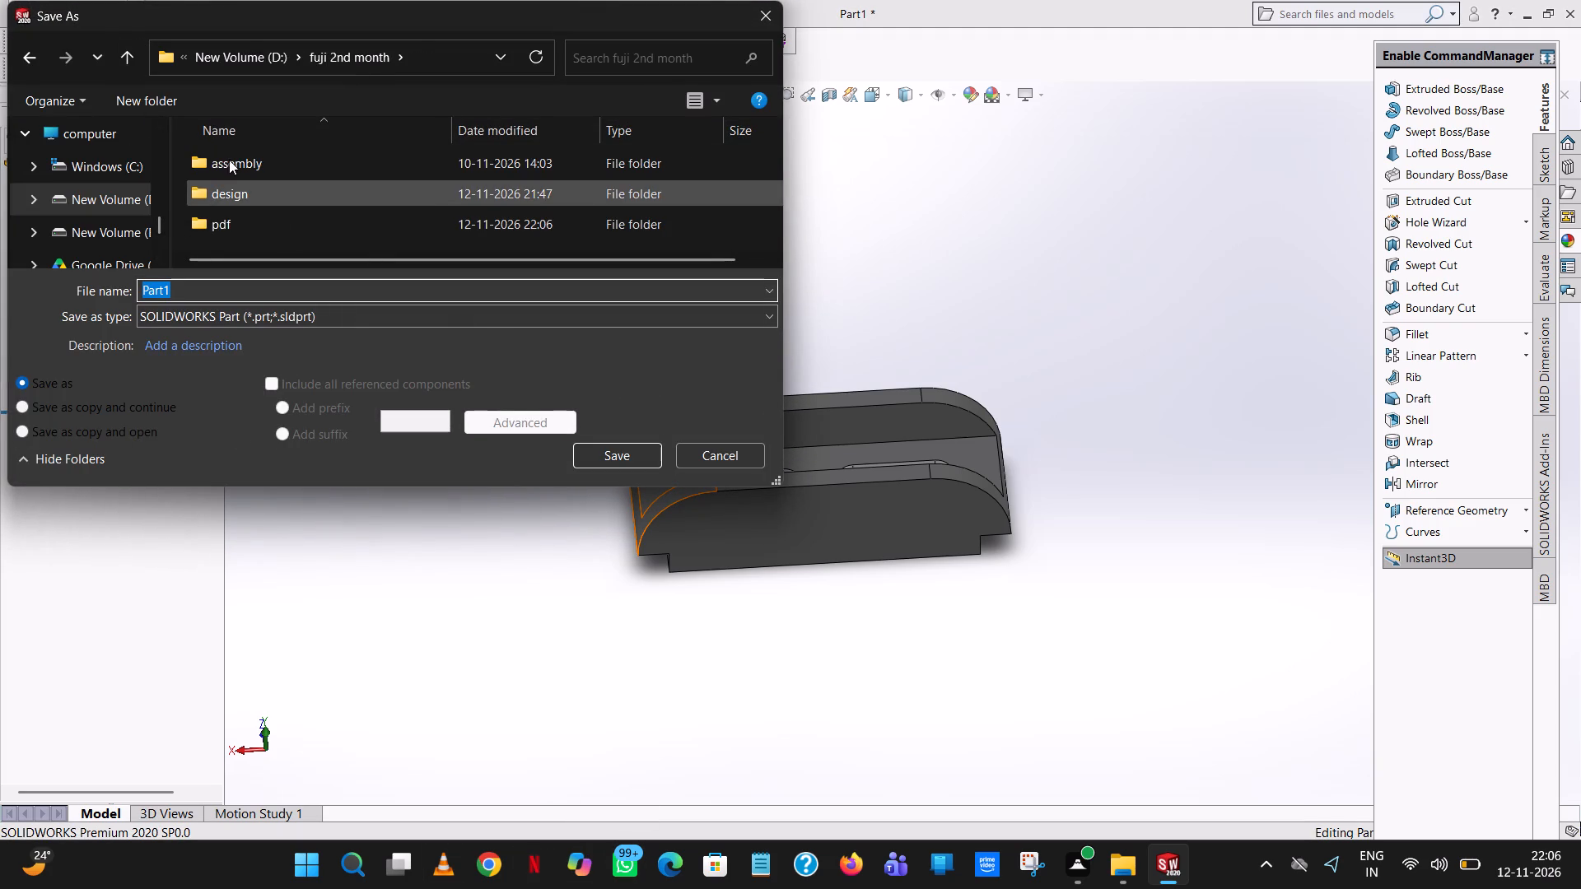
double_click(241, 199)
double_click(266, 277)
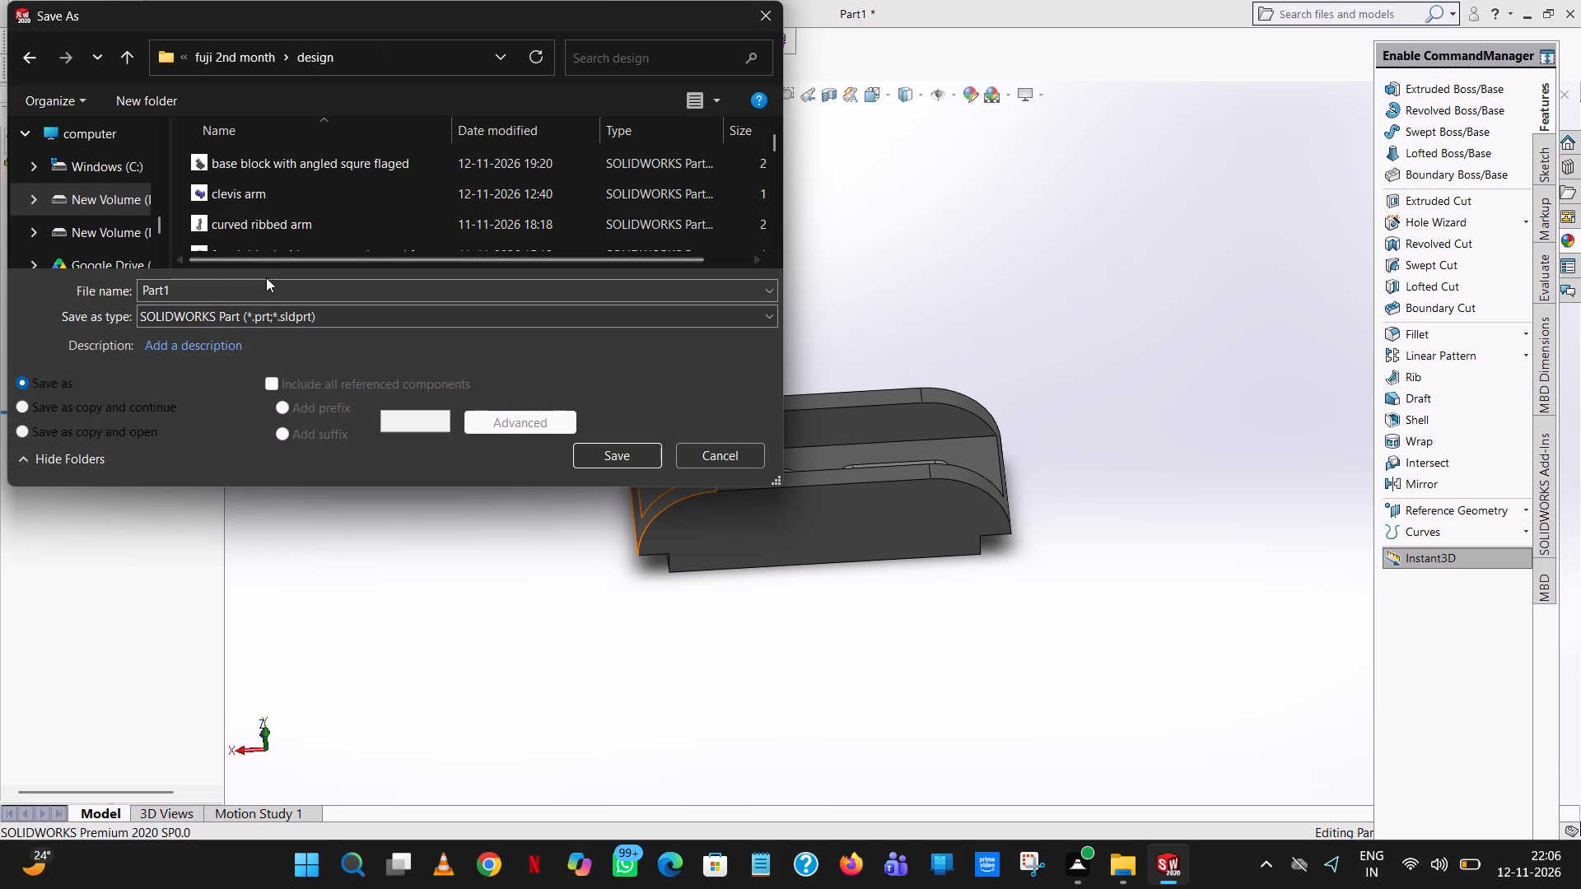
double_click(263, 283)
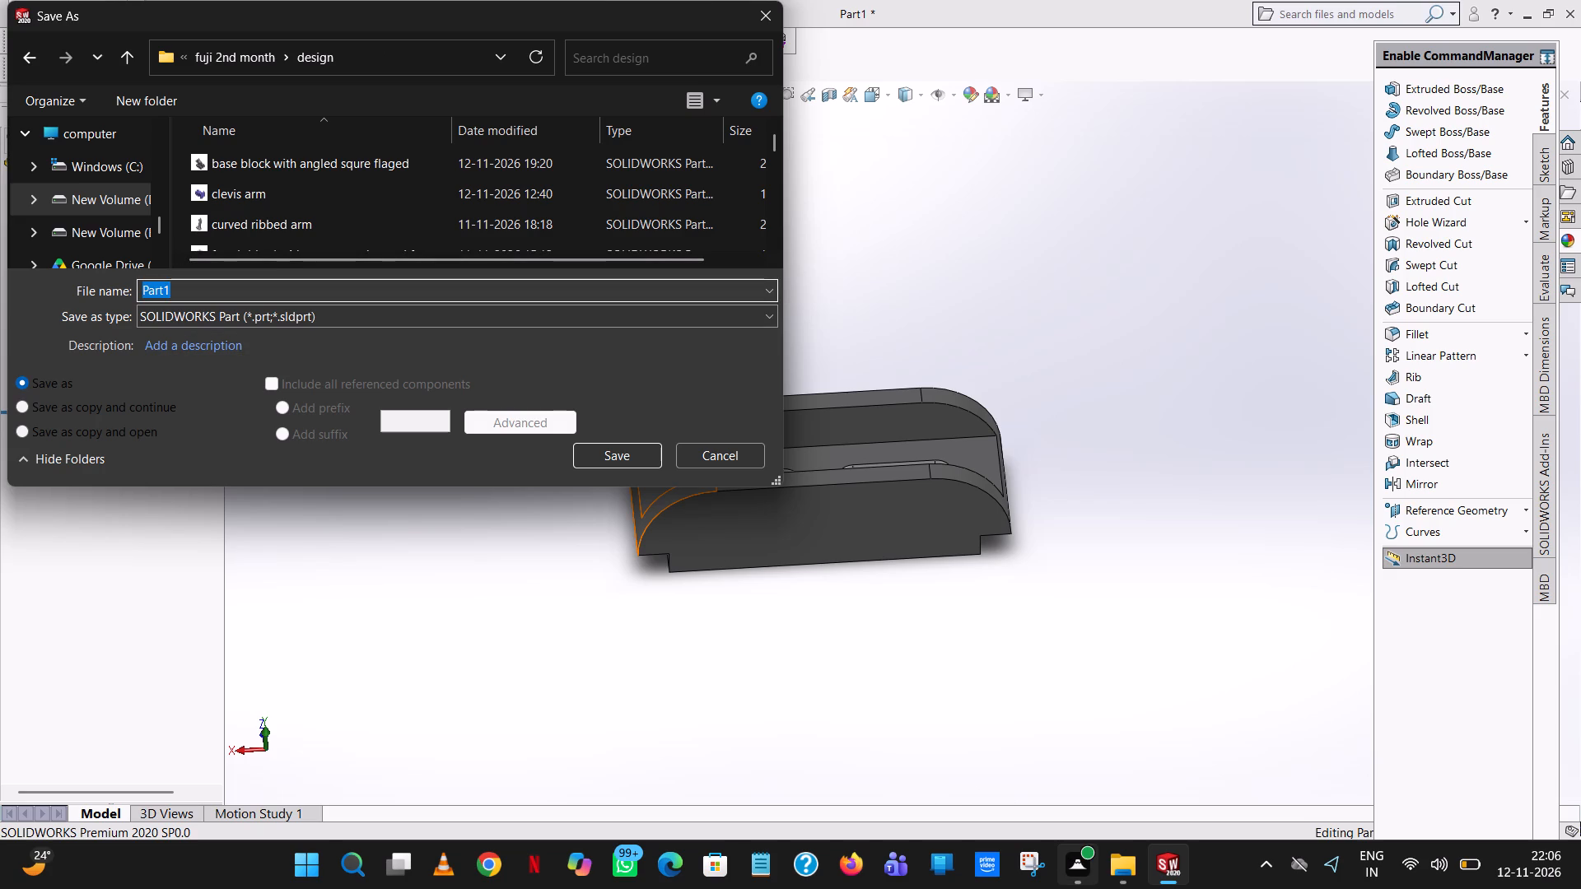
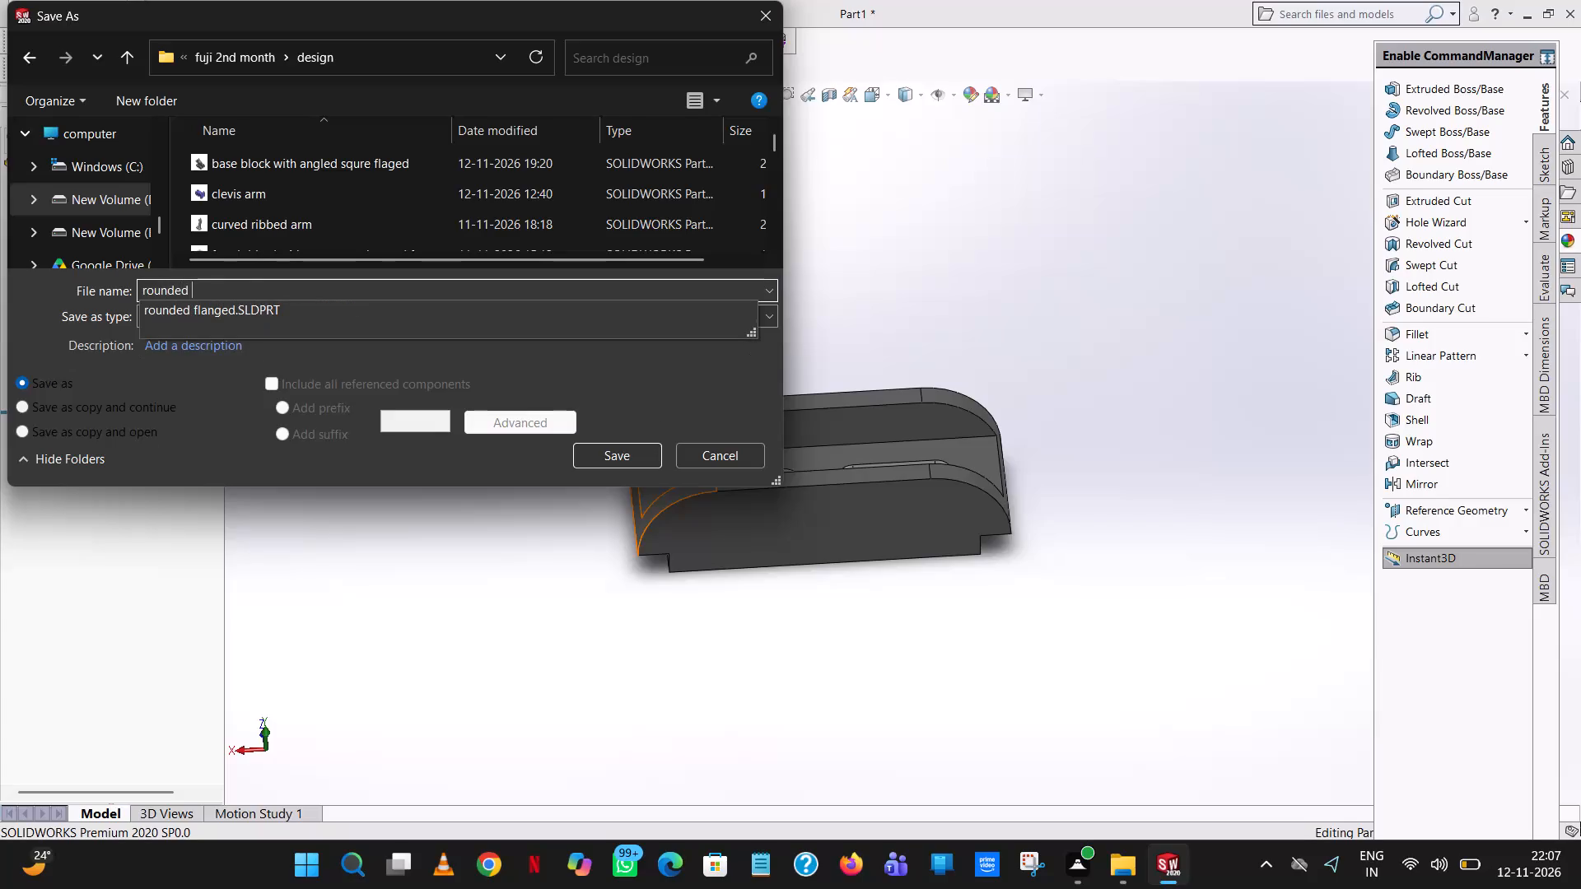
Continue the SOLIDWORKS part's file name after "rounded" so that it reads "rounded top slide".
text(op)
key(space)
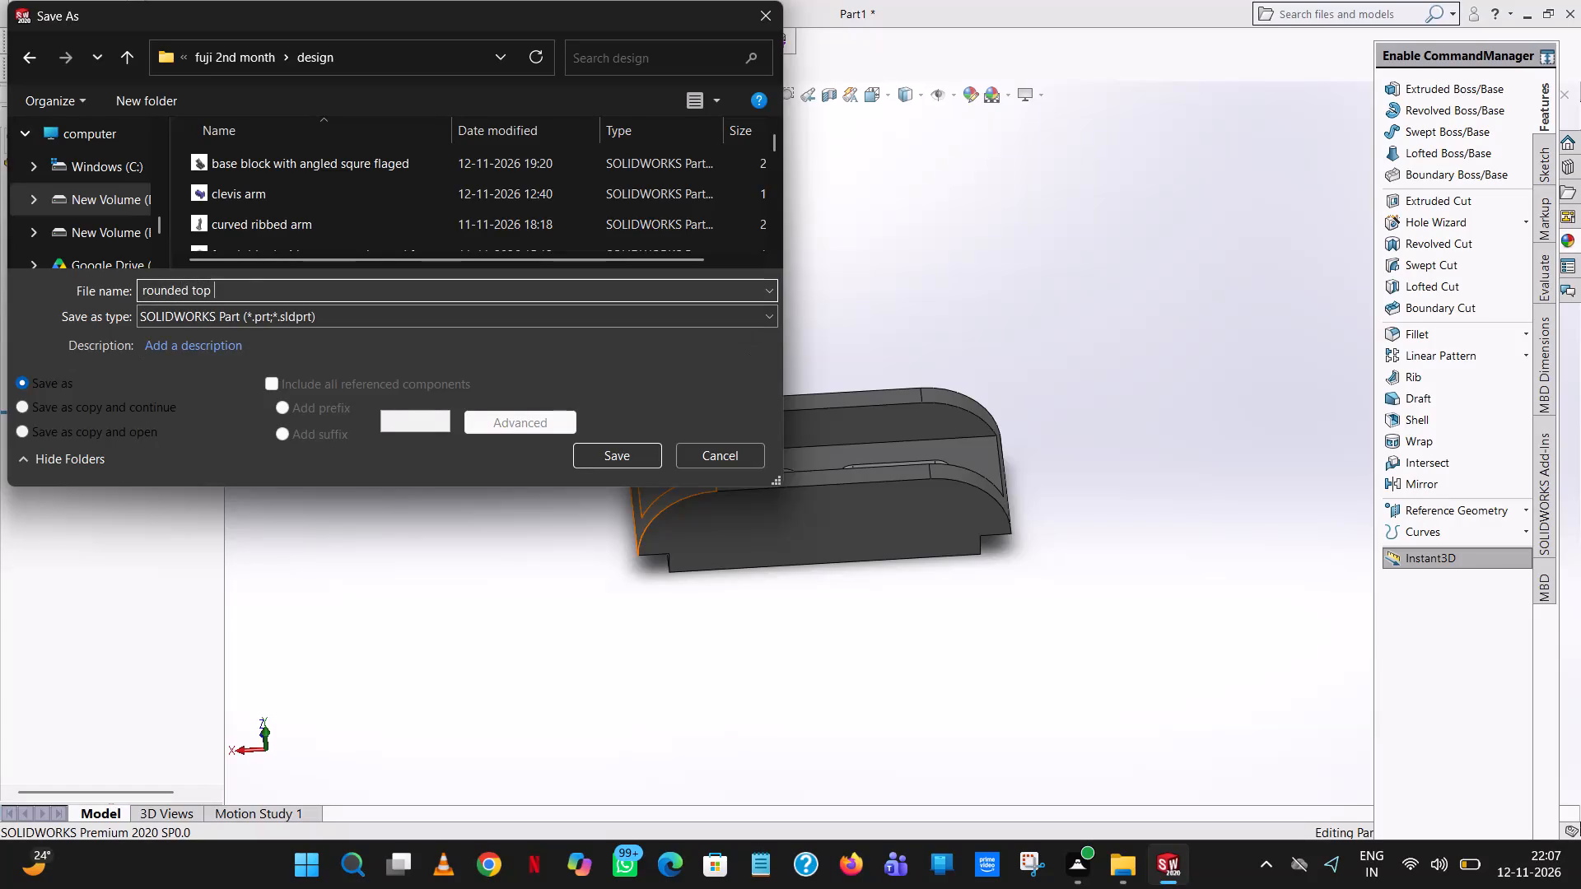
text(slide)
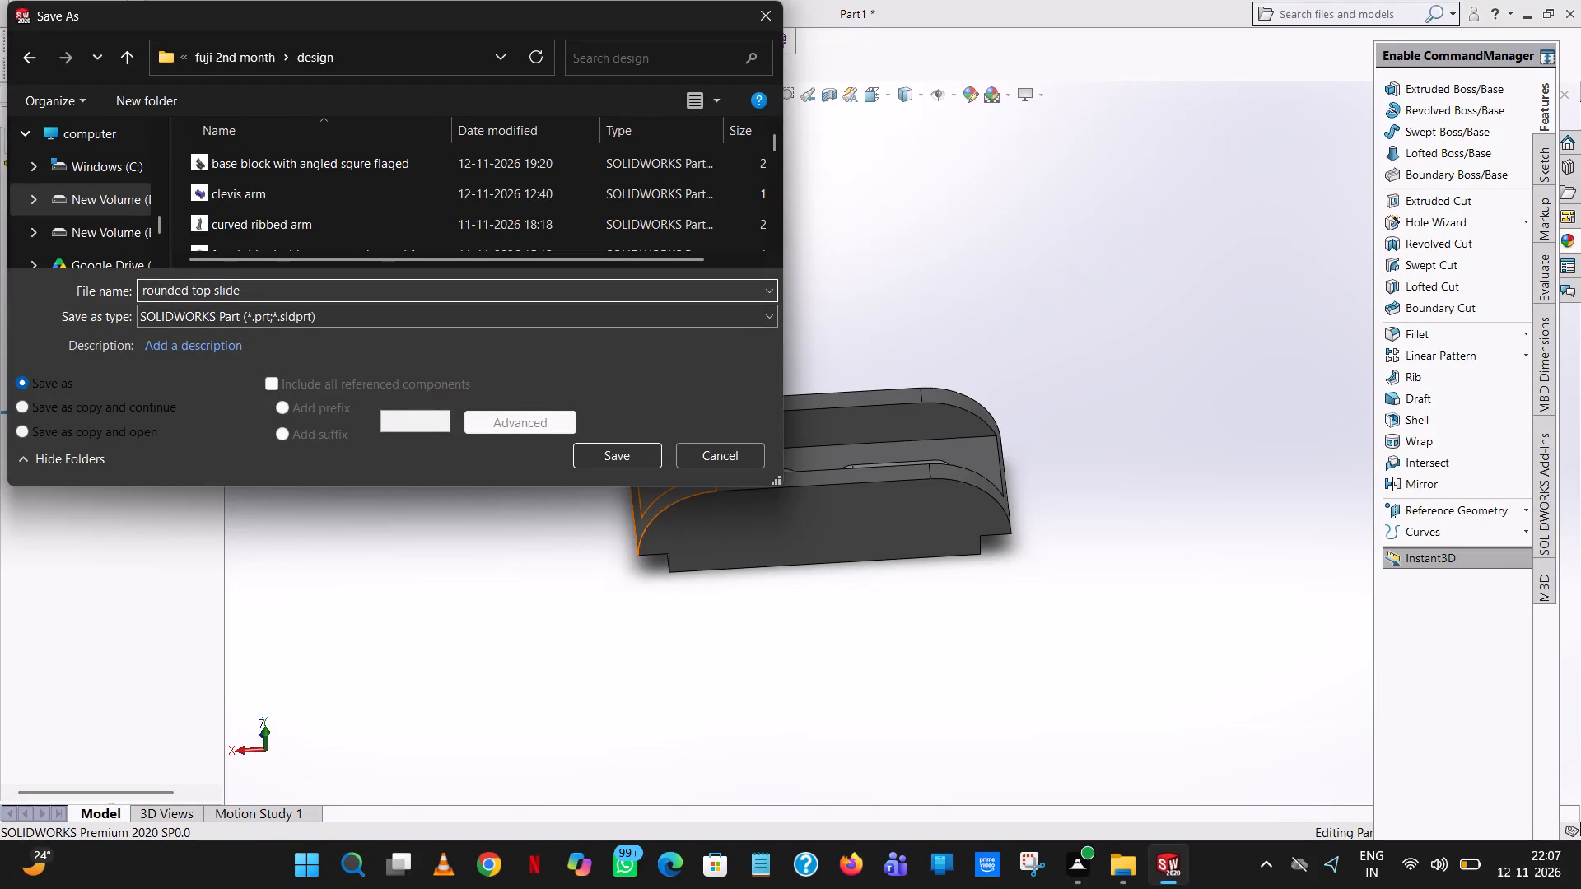
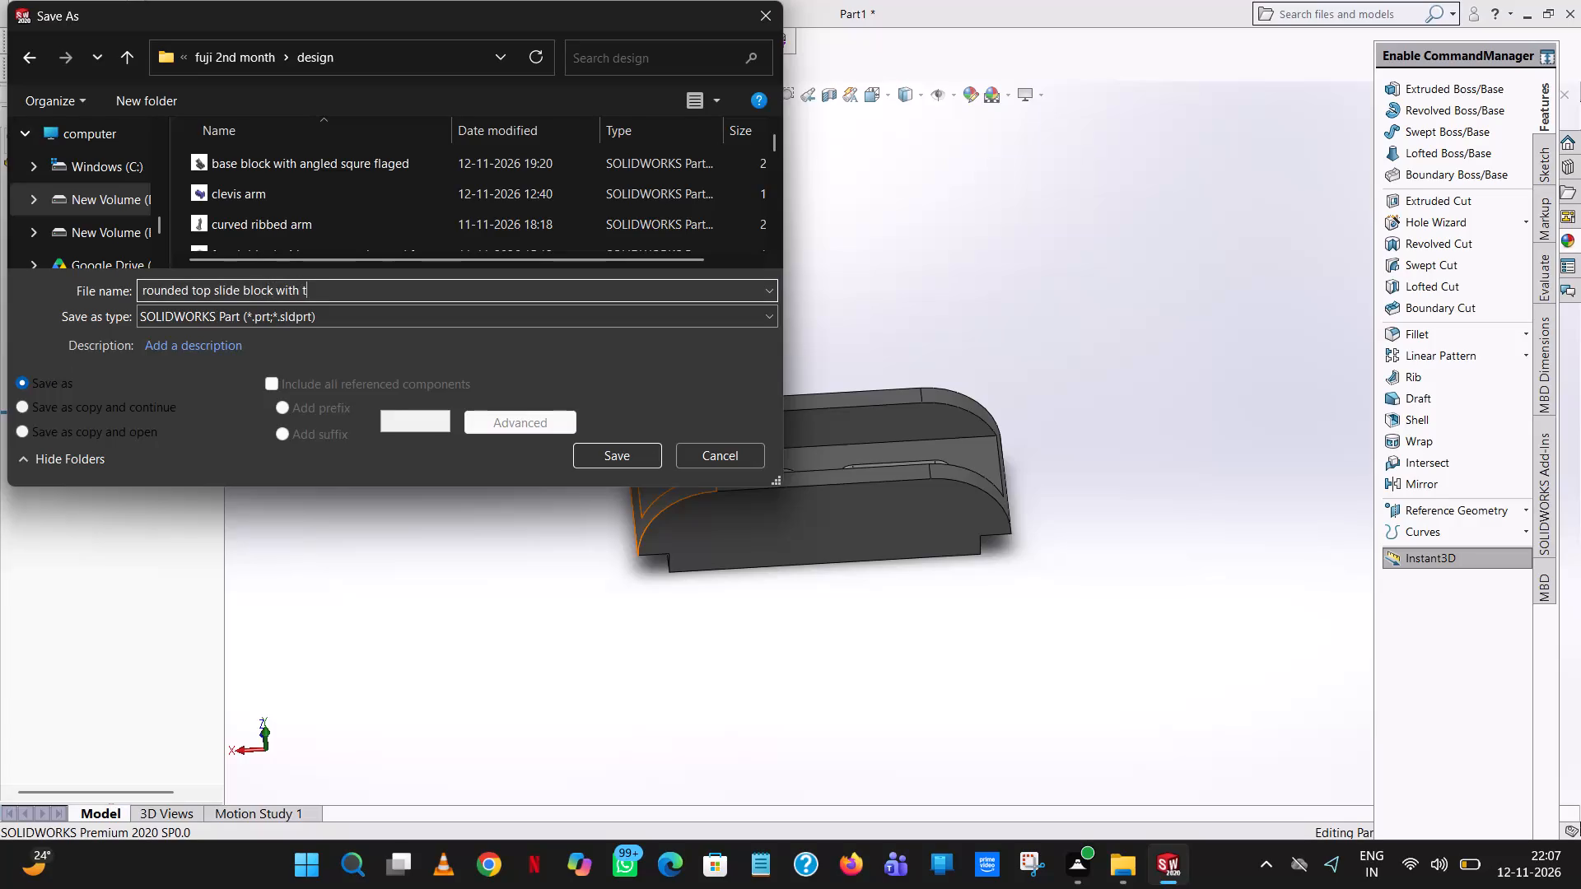
Complete the file name as "rounded top slide block with two holes" and save the SOLIDWORKS part in the design folder.
text(holes)
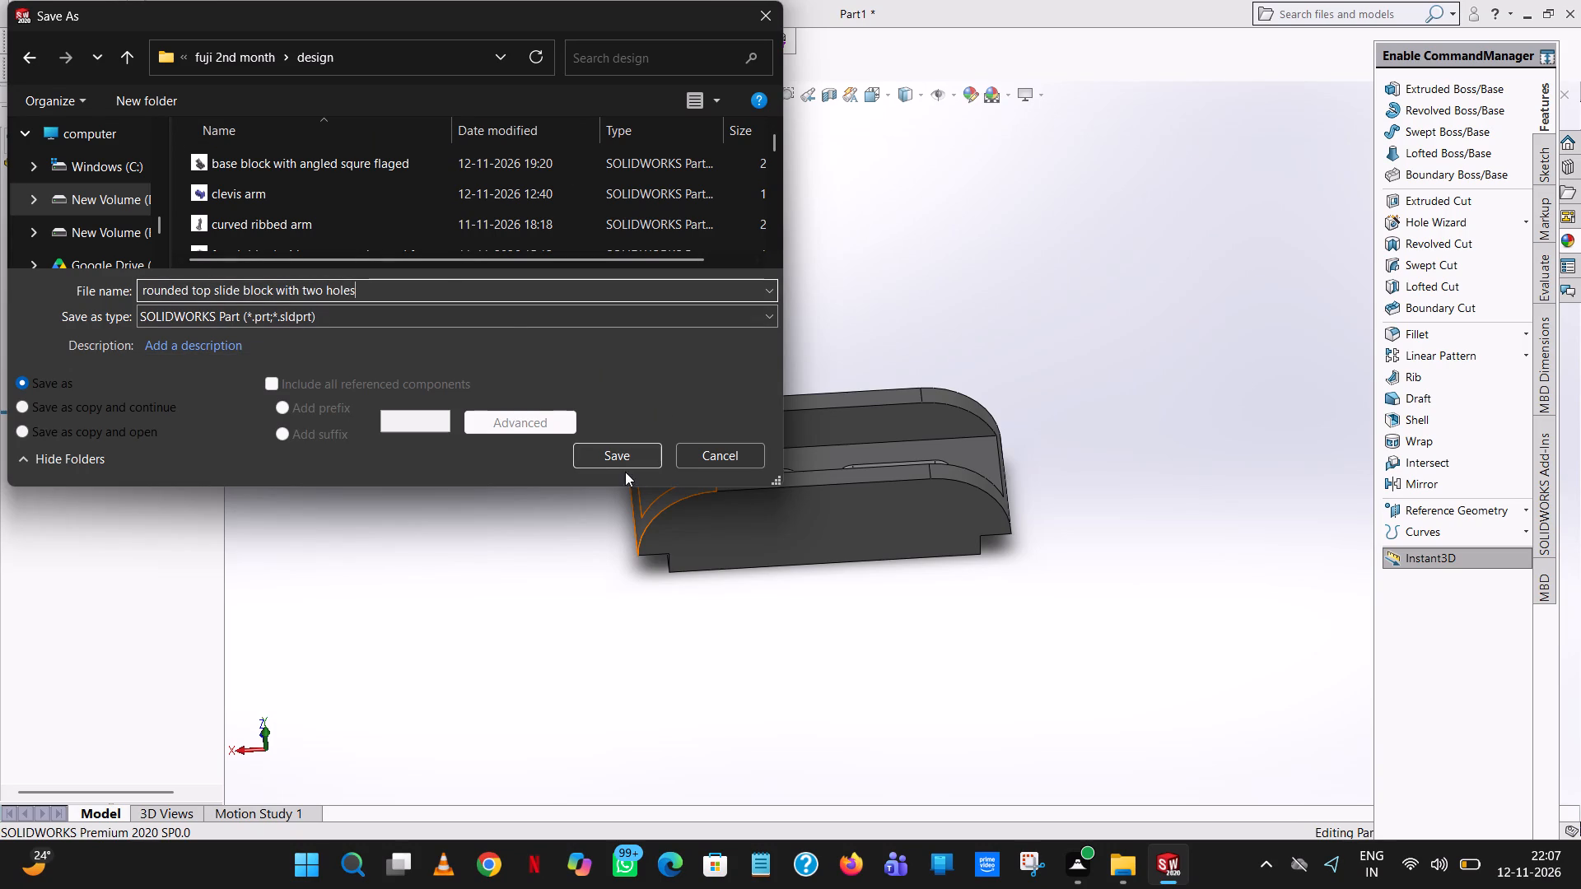
click(632, 446)
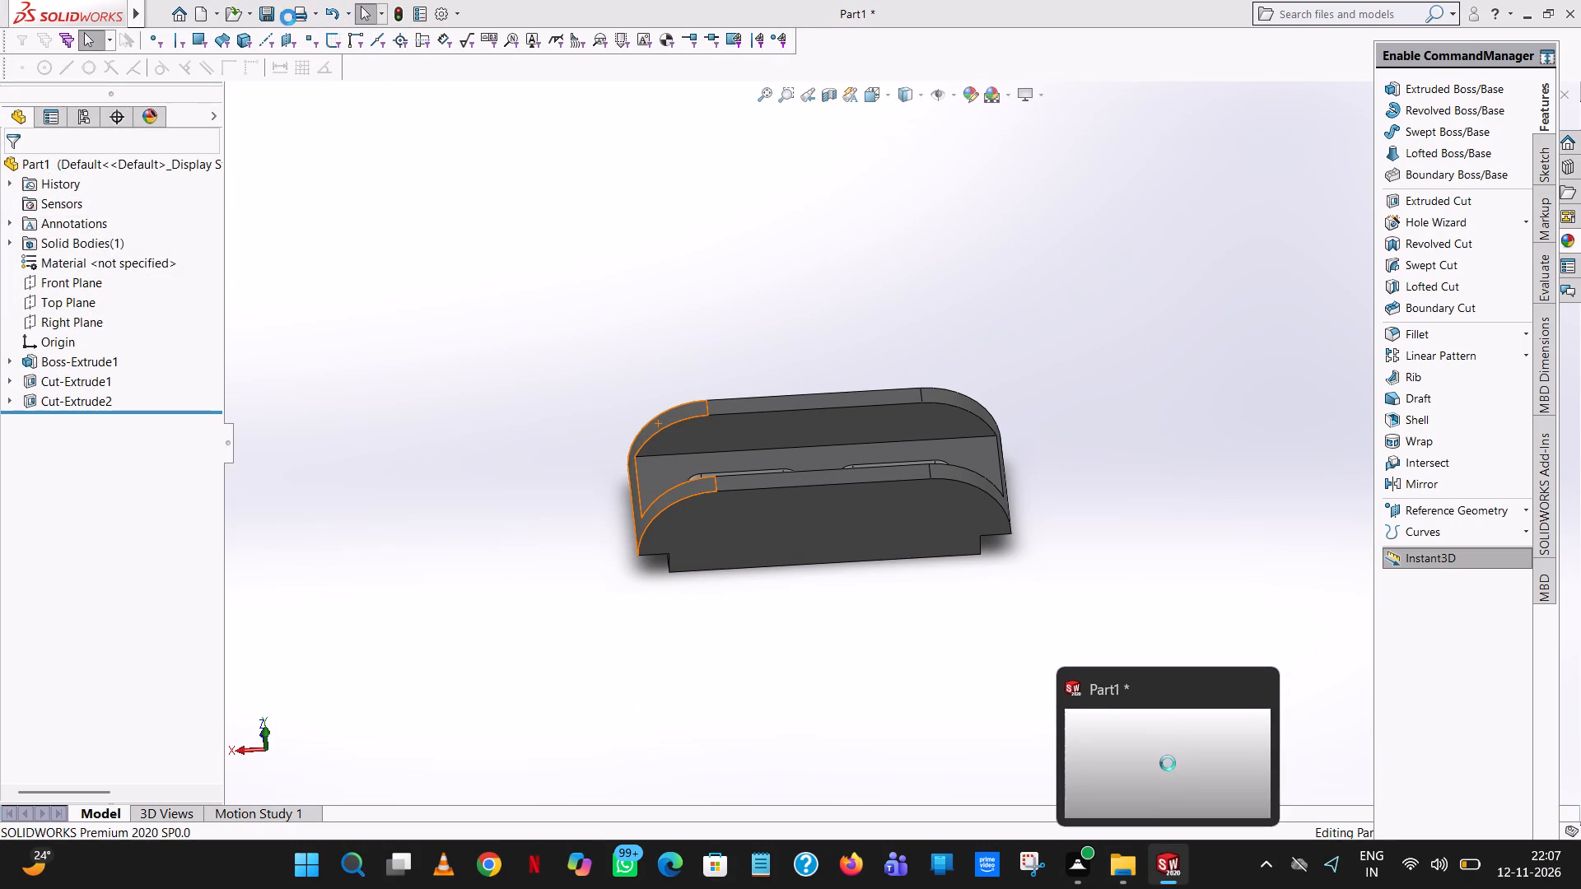
click(543, 235)
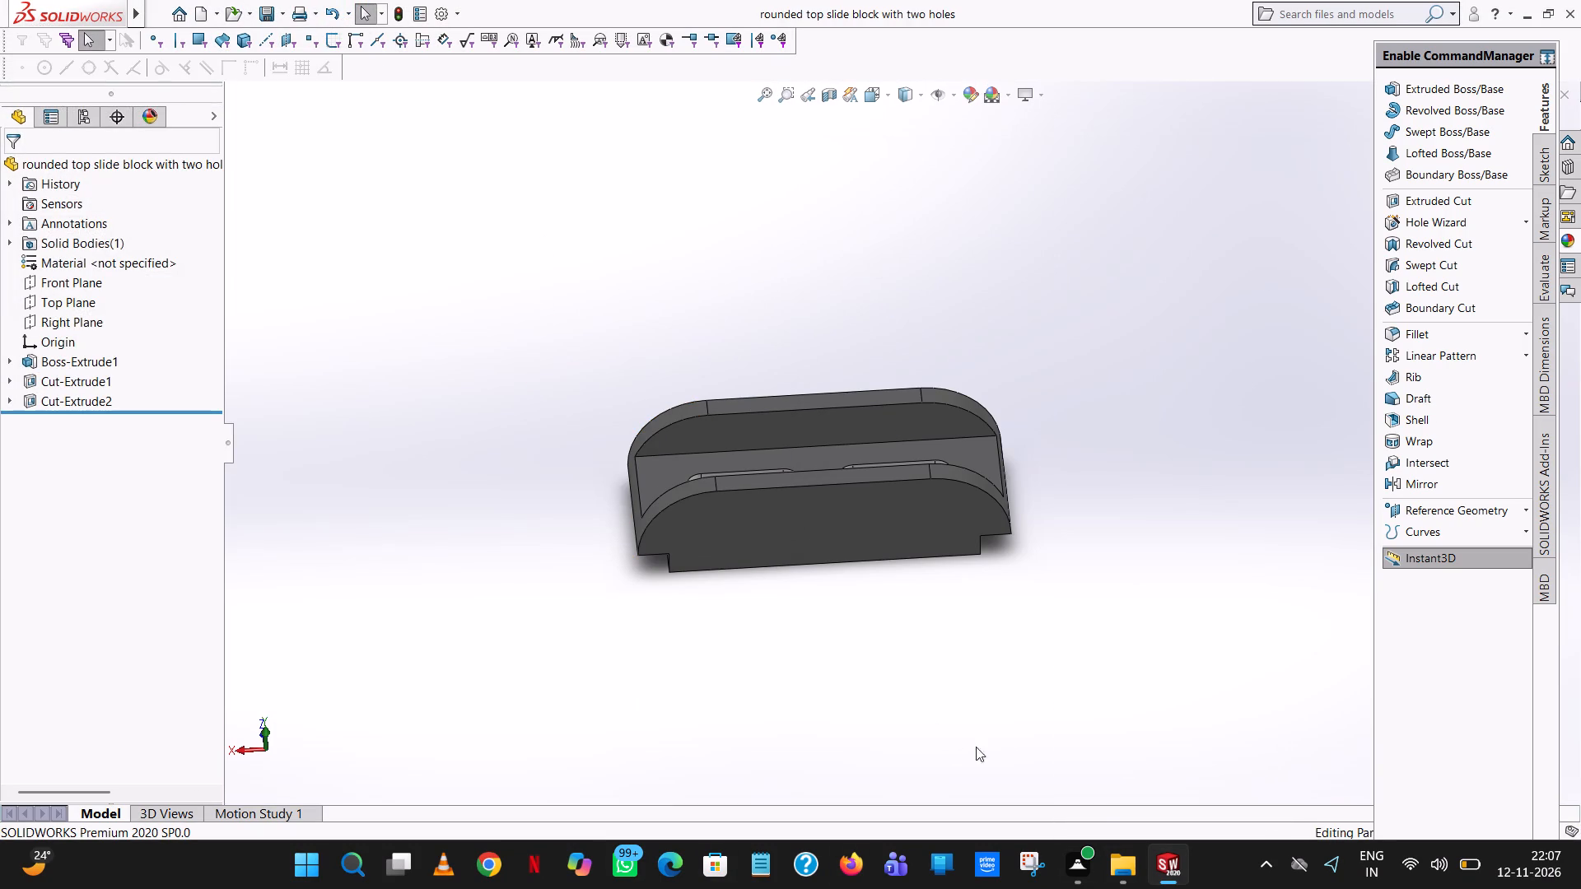